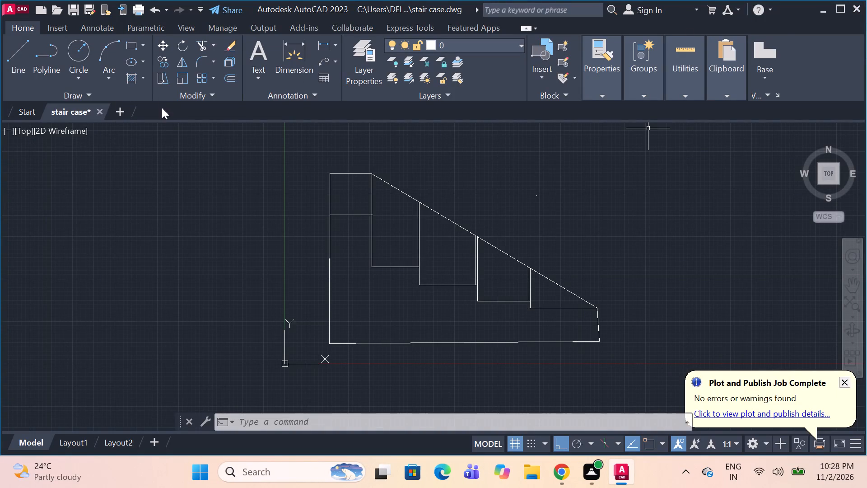
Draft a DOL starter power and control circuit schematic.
Close AutoCAD and save the changes to the stair case drawing.
left_click(855, 3)
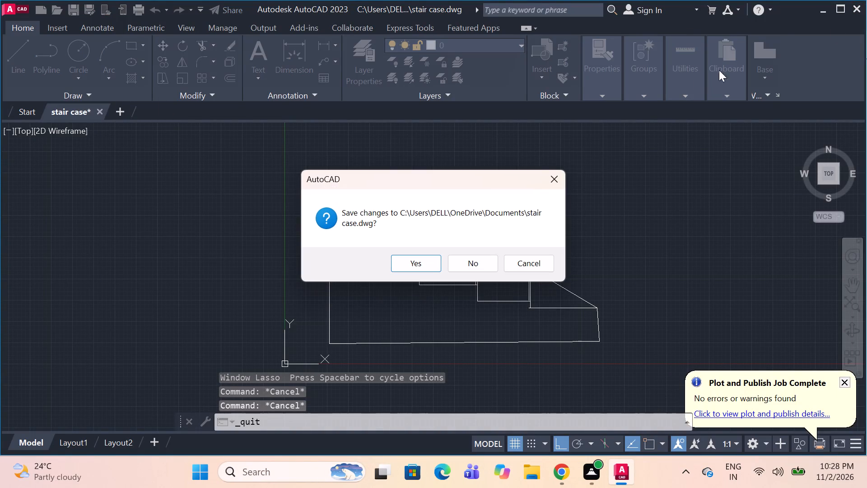
left_click(429, 261)
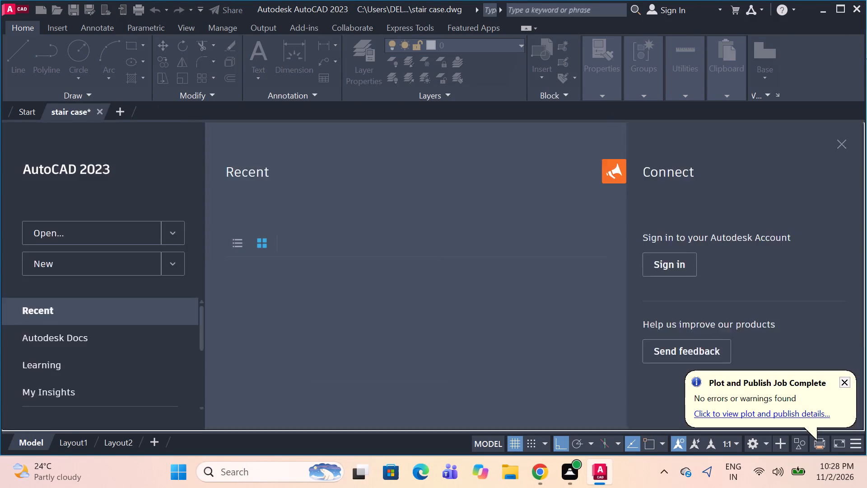
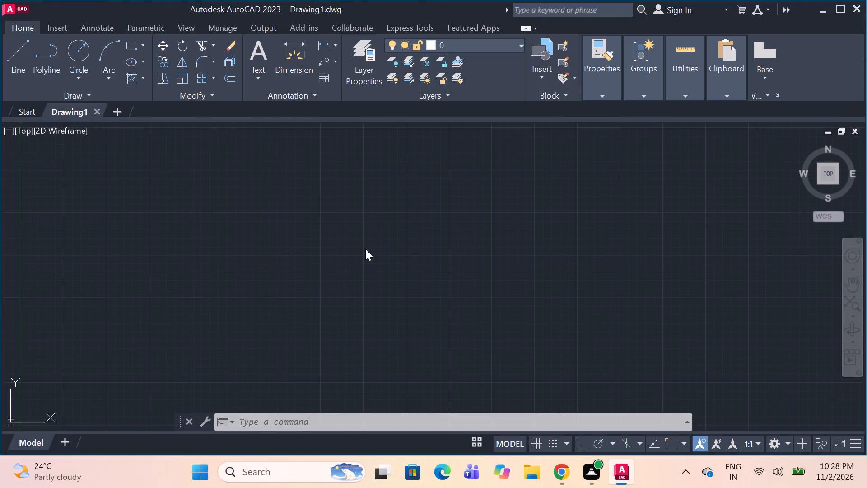
Set the drawing's insertion scale units to Millimeters.
key("u")
key("n")
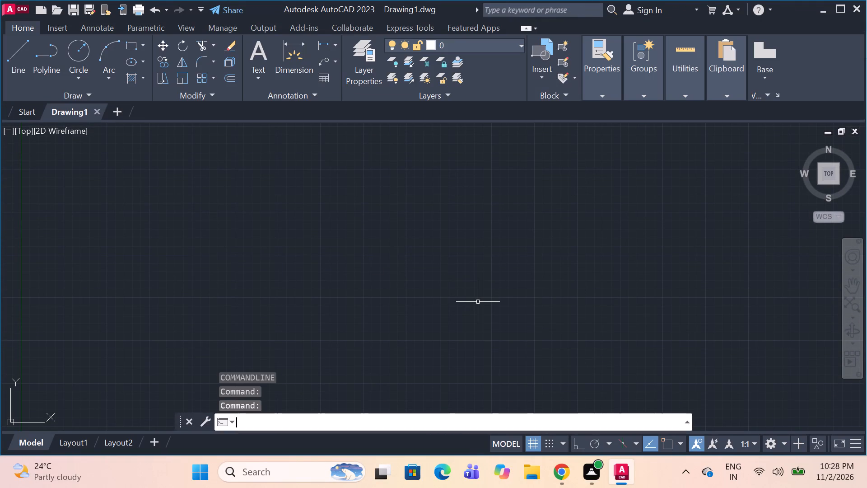
key("space")
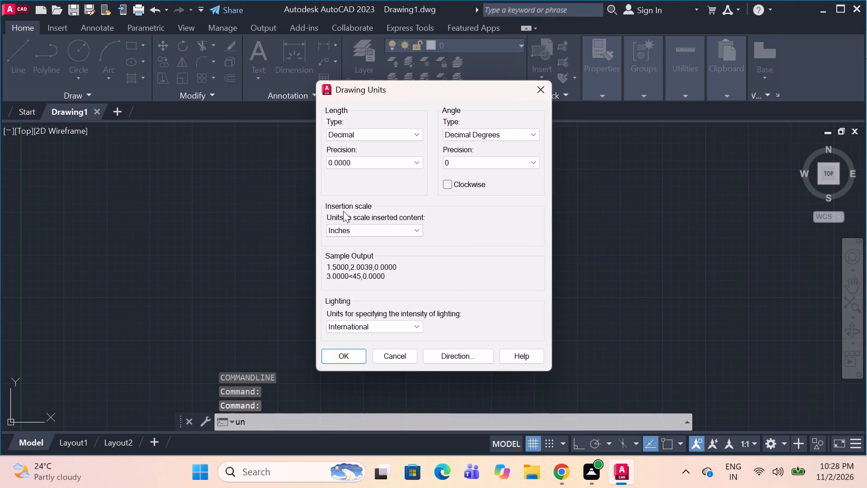
left_click(389, 233)
left_click(369, 286)
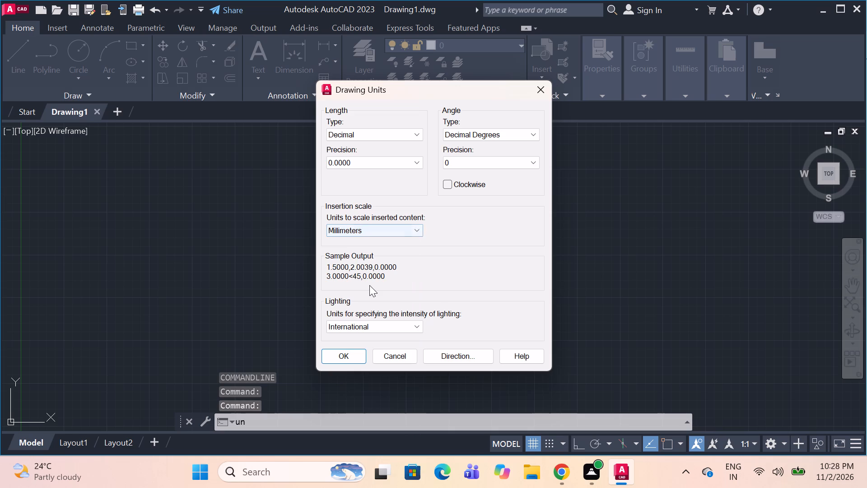
left_click(341, 357)
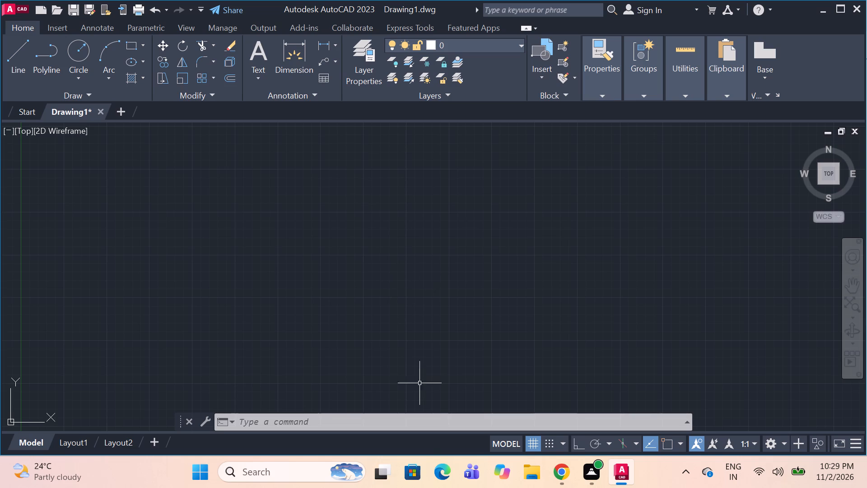
Open the recent dol image from File Explorer and examine the DOL starter power and control circuit enlarged.
left_click(531, 474)
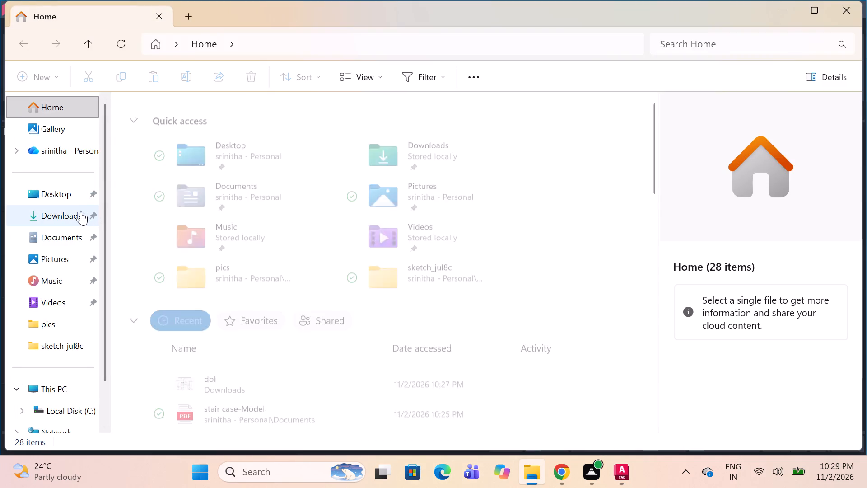
left_click(246, 364)
right_click(246, 364)
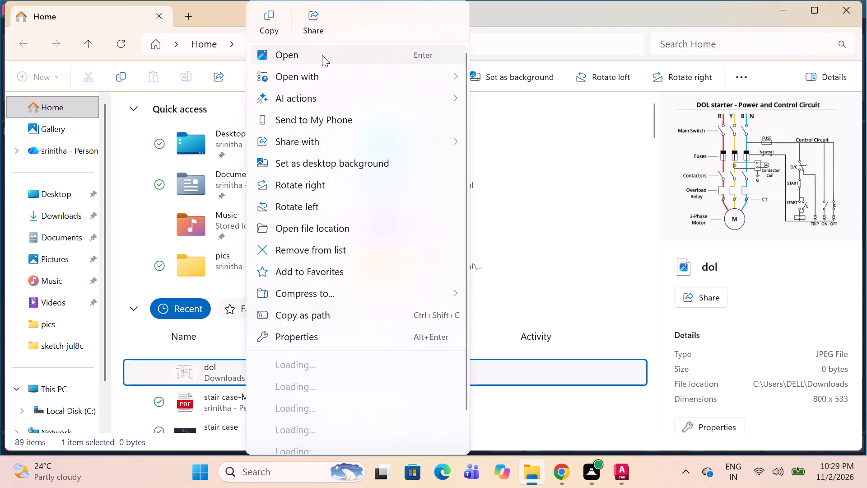
left_click(322, 55)
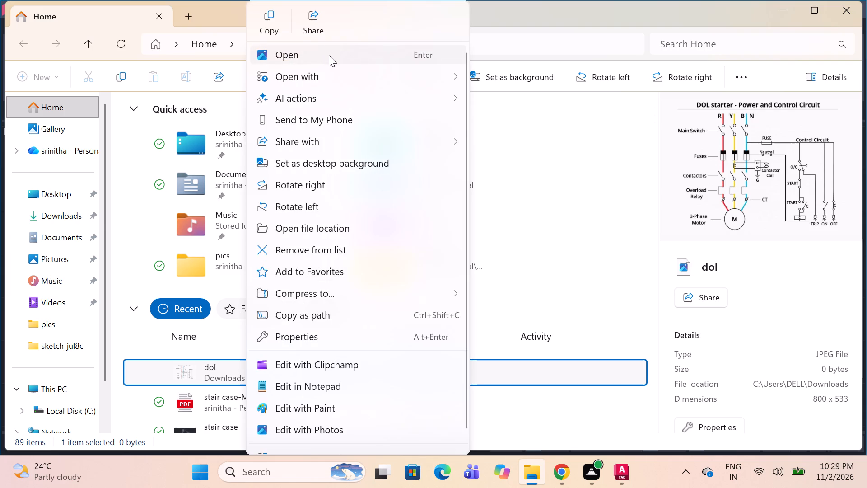
left_click(329, 55)
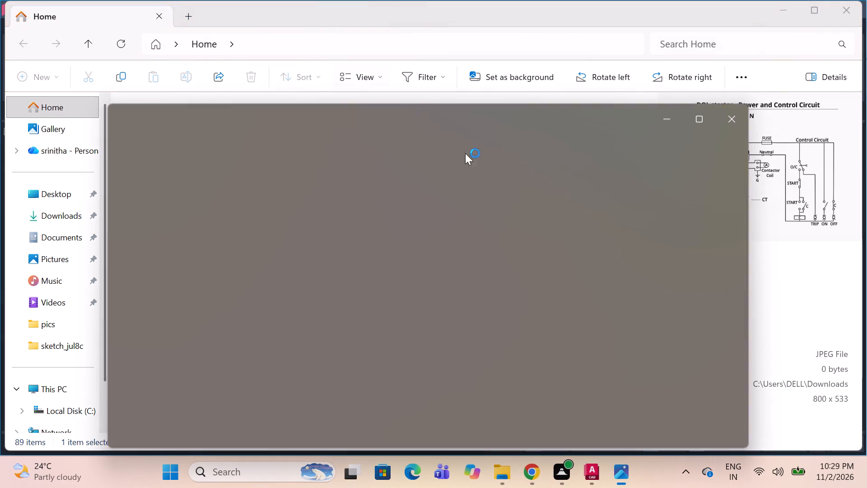
left_click(703, 115)
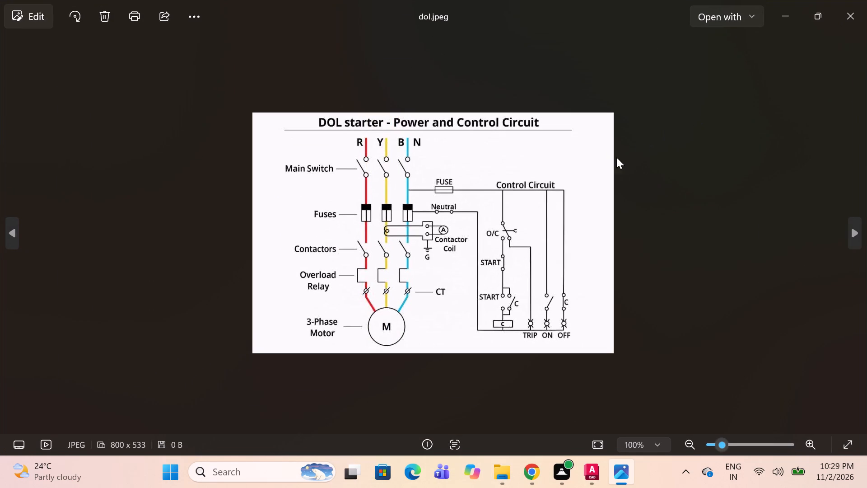
scroll(555, 260, "up", 4)
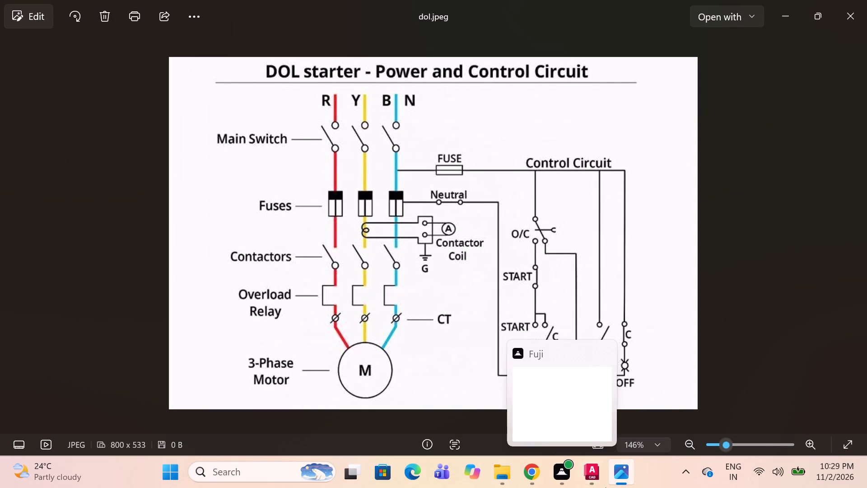
Back in AutoCAD, turn Ortho on and draw a vertical line about 1.67 units long for the first phase.
left_click(589, 481)
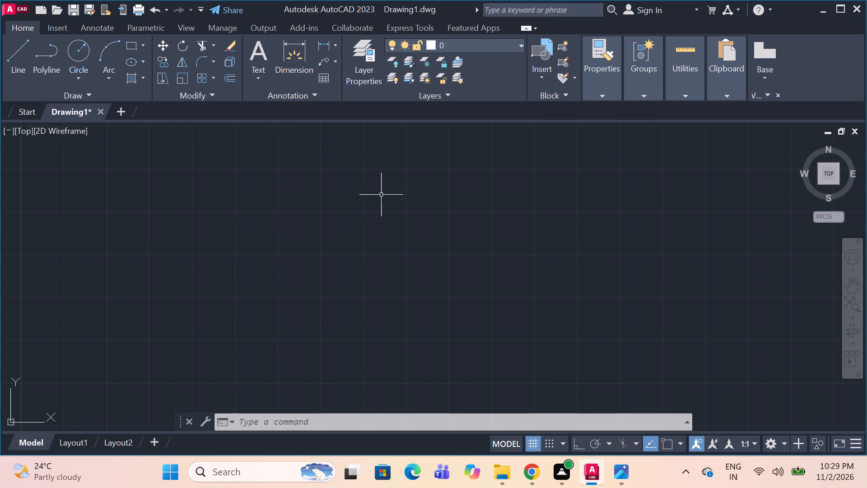
key("l")
key("space")
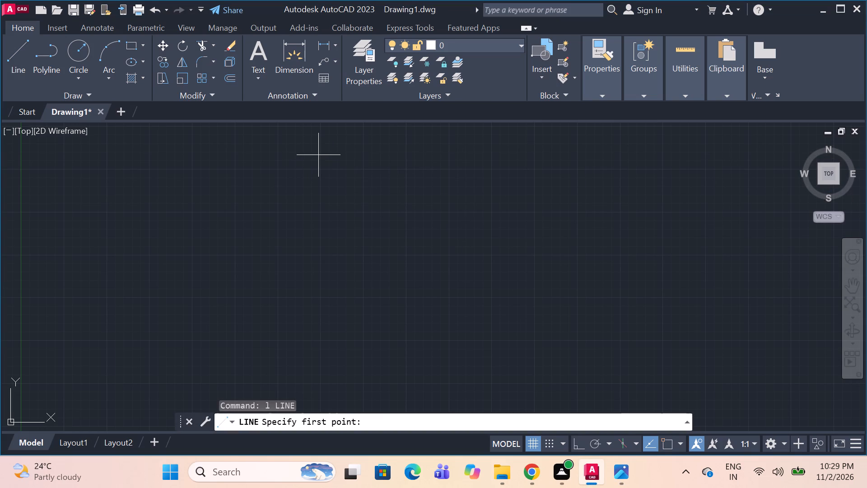
scroll(353, 282, "up", 2)
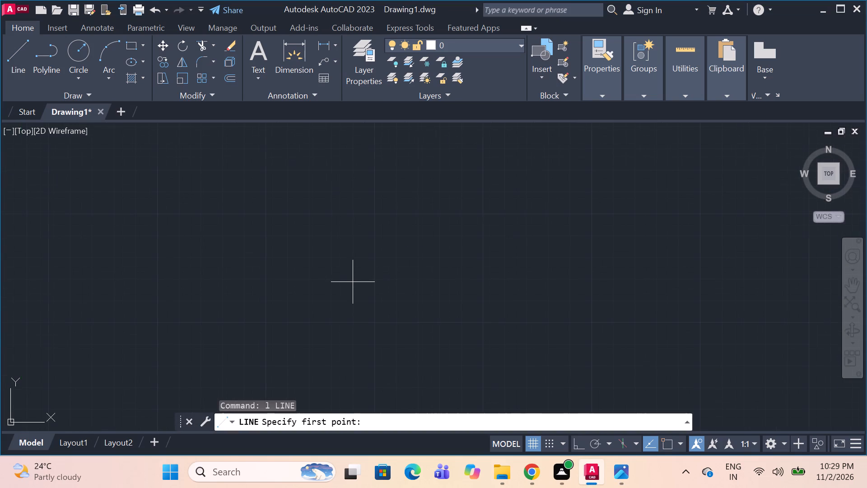
middle_click_drag(347, 226, 322, 358)
scroll(337, 273, "down", 1)
scroll(358, 207, "up", 1)
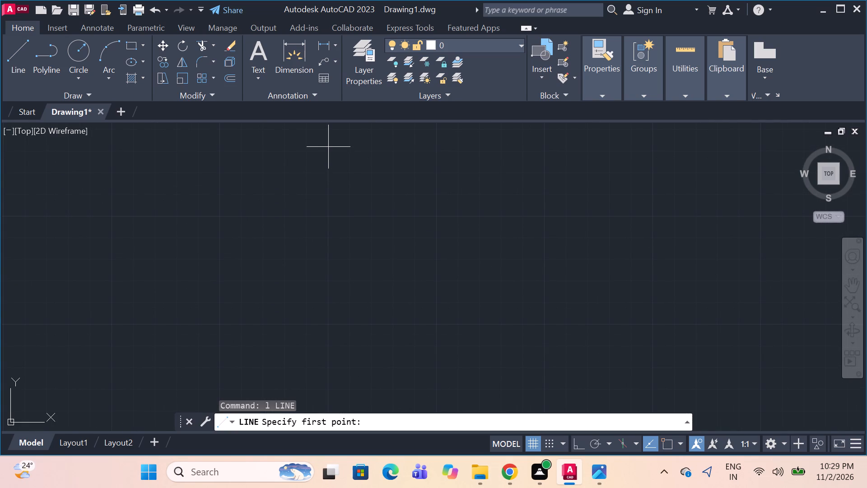
left_click_drag(329, 145, 331, 165)
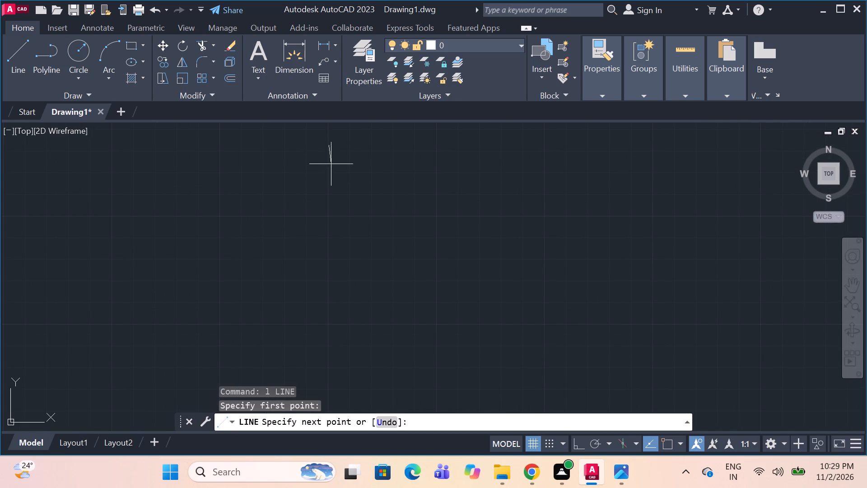
left_click_drag(331, 165, 330, 227)
left_click_drag(330, 227, 328, 252)
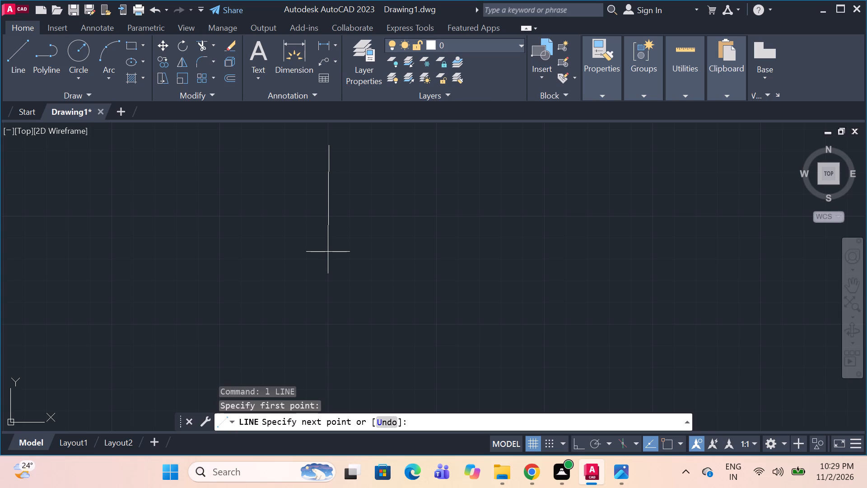
left_click_drag(328, 252, 328, 252)
key("F8")
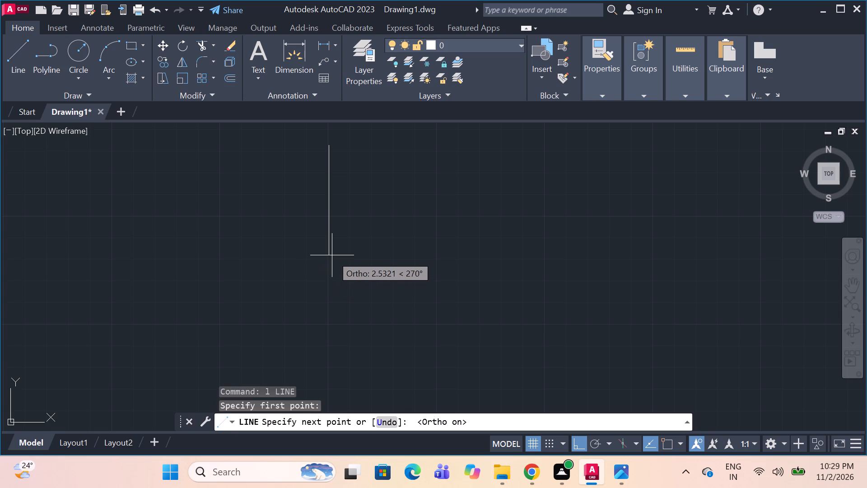
left_click(333, 217)
key("space")
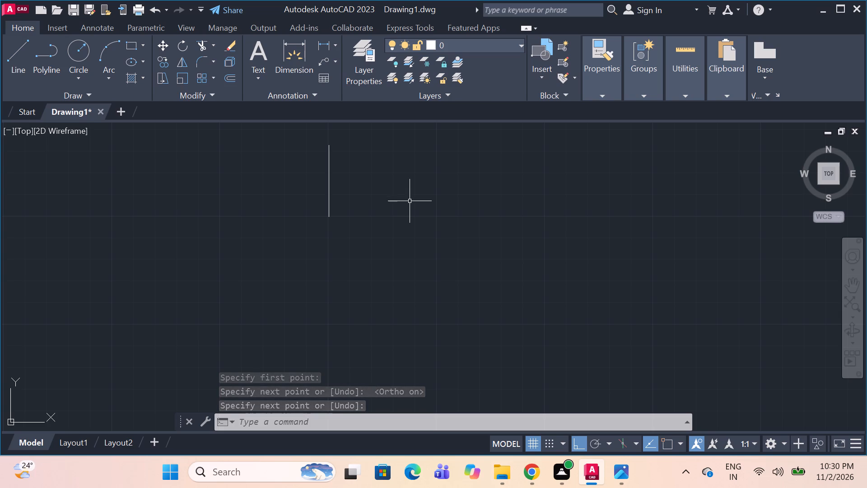
Check the reference diagram and draw a second vertical phase line about 1.66 units long, spaced beside the first.
key("alt+Tab")
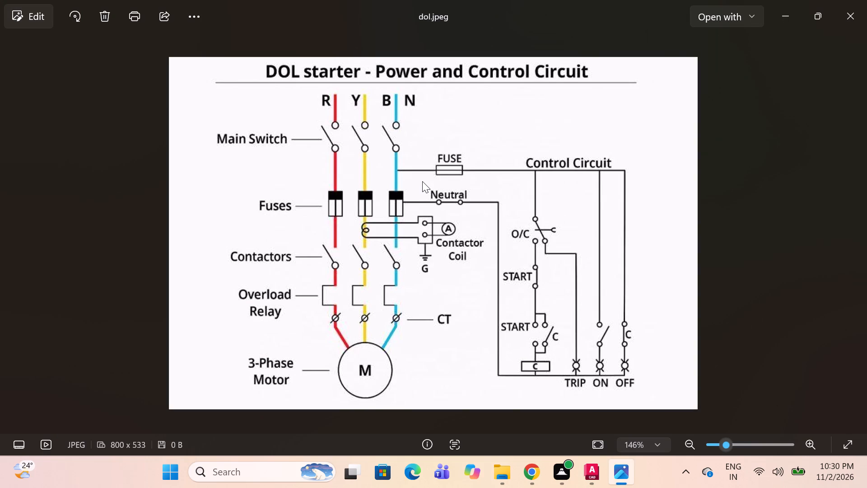
key("alt+Tab")
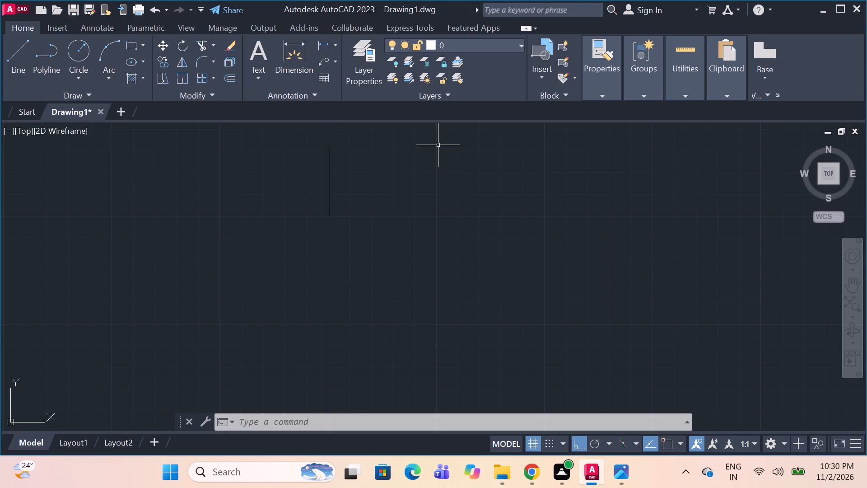
type("l")
key("space")
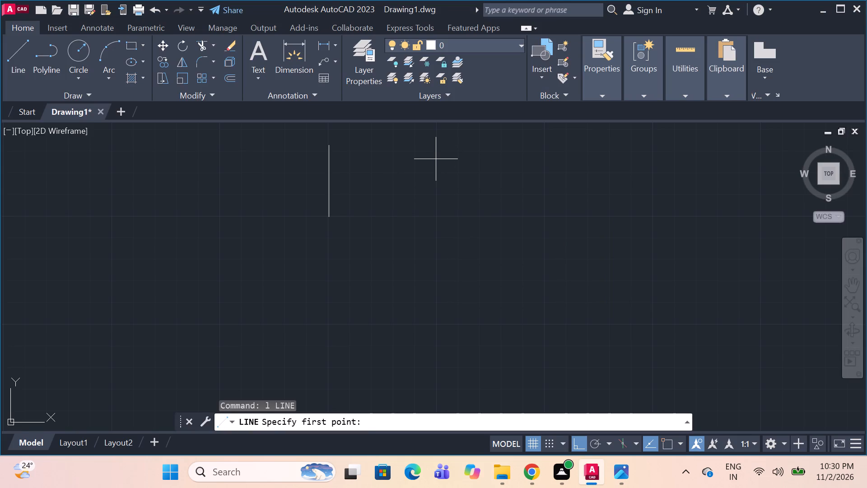
left_click_drag(437, 147, 441, 171)
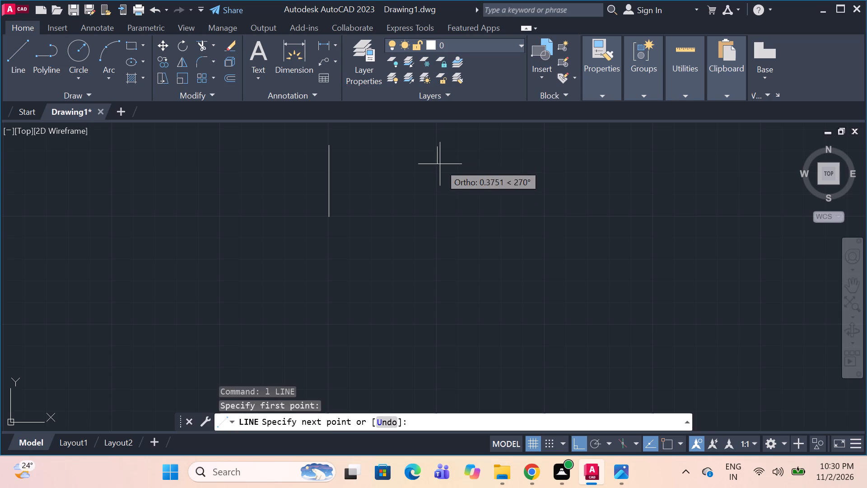
left_click_drag(441, 171, 442, 219)
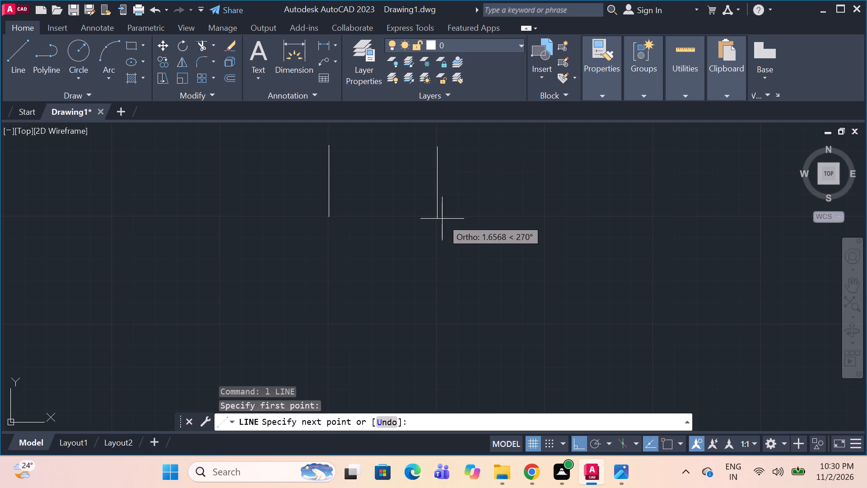
left_click(442, 219)
key("space")
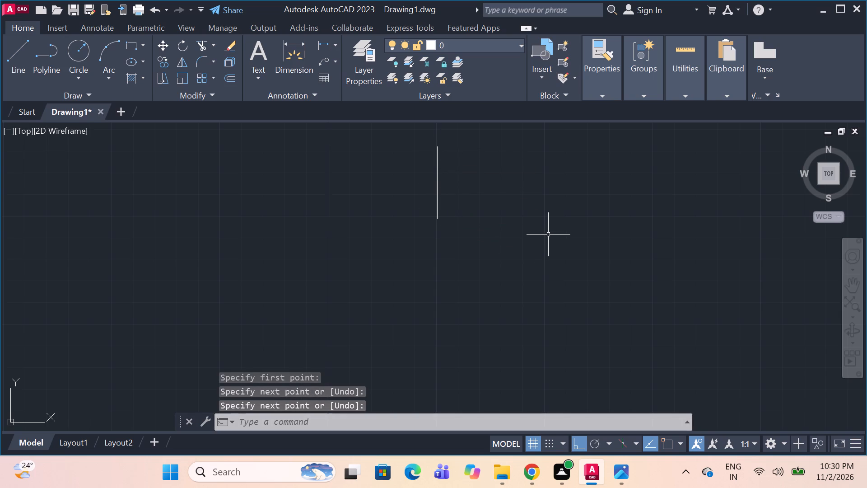
Draw a third vertical phase line about 1.52 units long, spaced like the first two and ending near their lower ends.
key("l")
key("space")
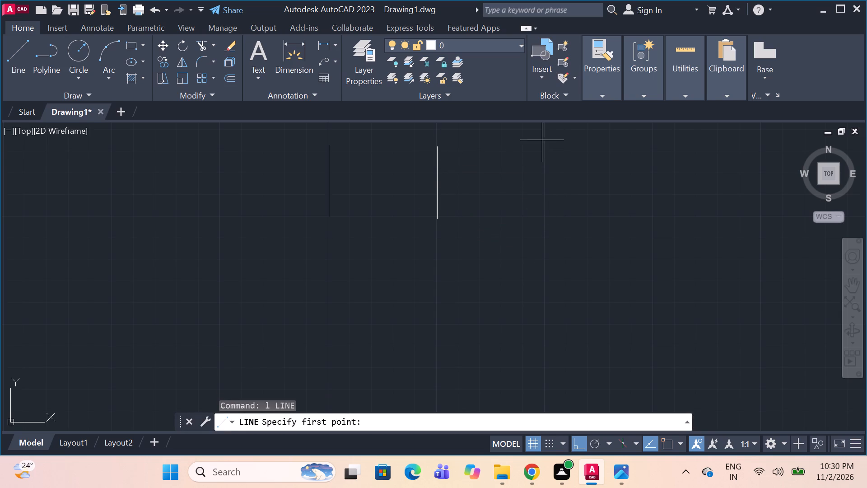
left_click_drag(545, 151, 545, 211)
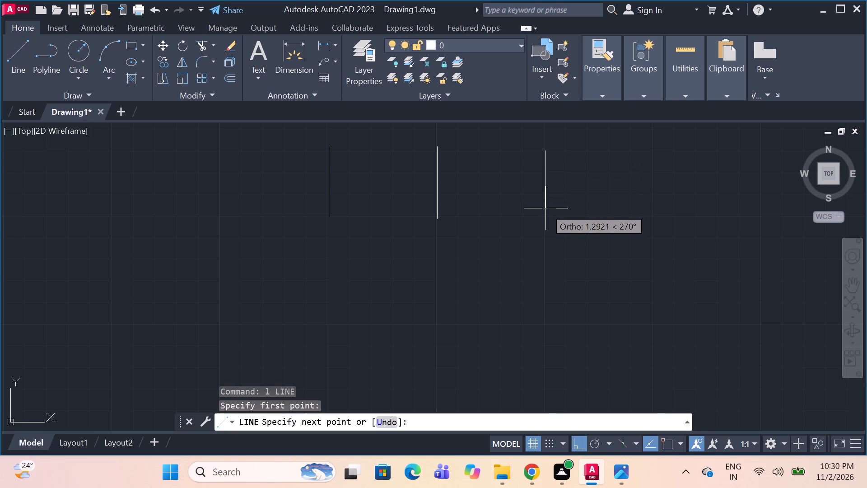
left_click_drag(545, 211, 545, 217)
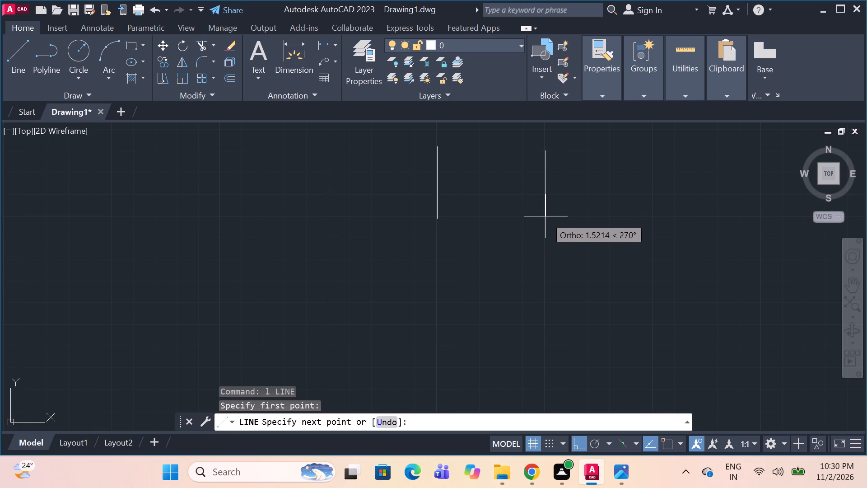
left_click(545, 216)
key("space")
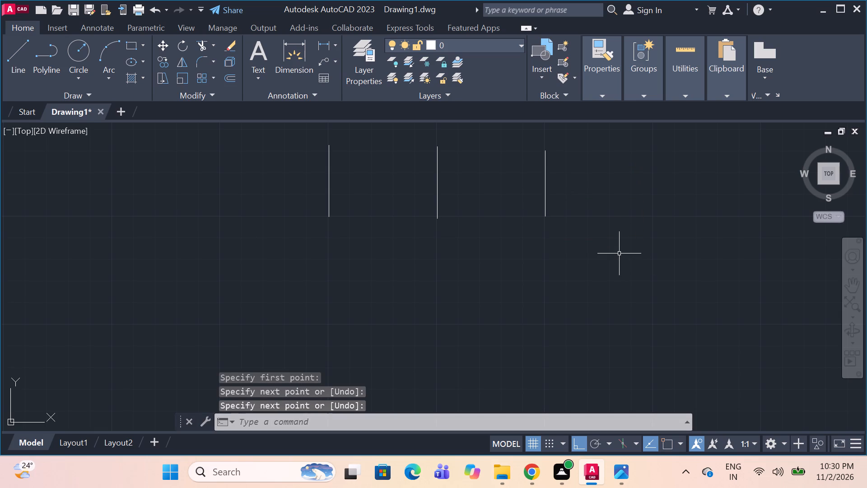
Check the main switch symbols at the lower ends of the phase lines in the dol.jpeg reference, and return to AutoCAD.
key("alt+Tab")
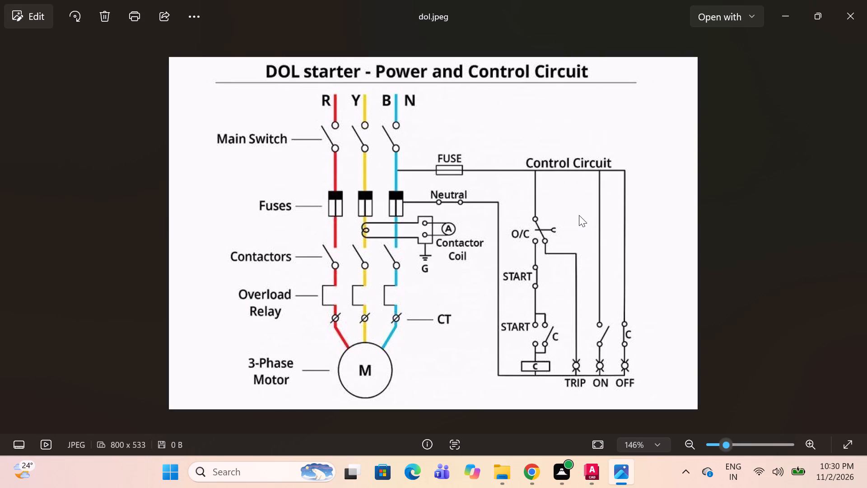
key("alt+Tab")
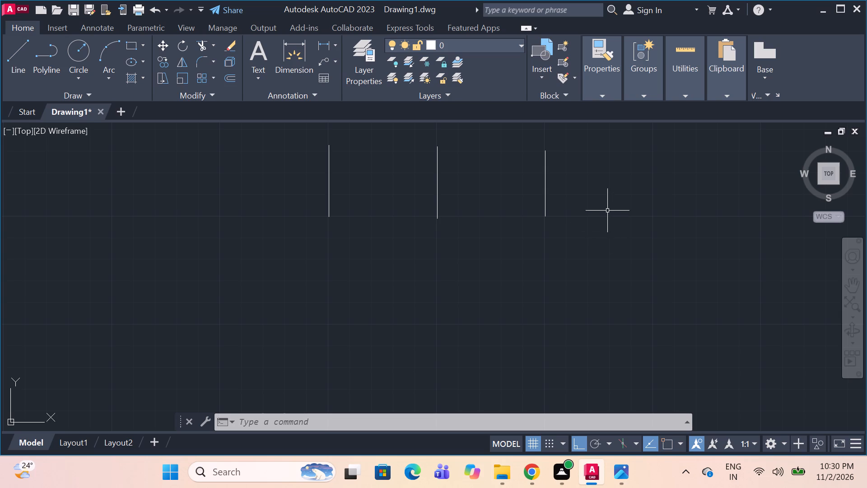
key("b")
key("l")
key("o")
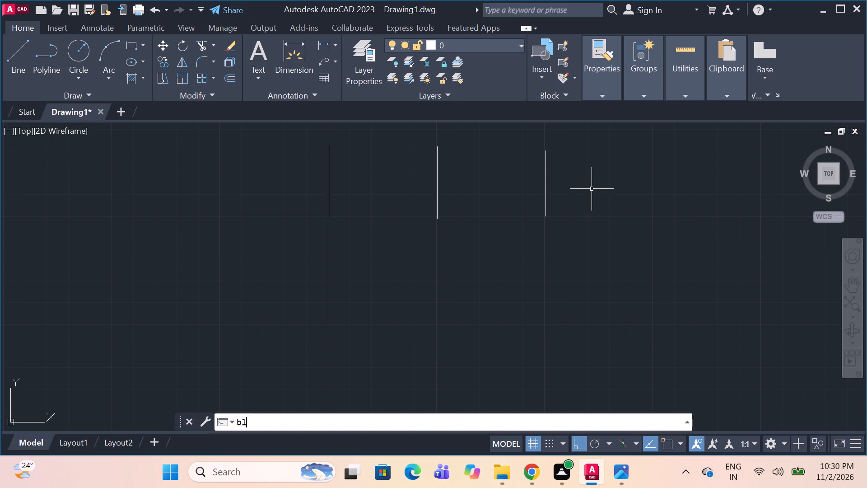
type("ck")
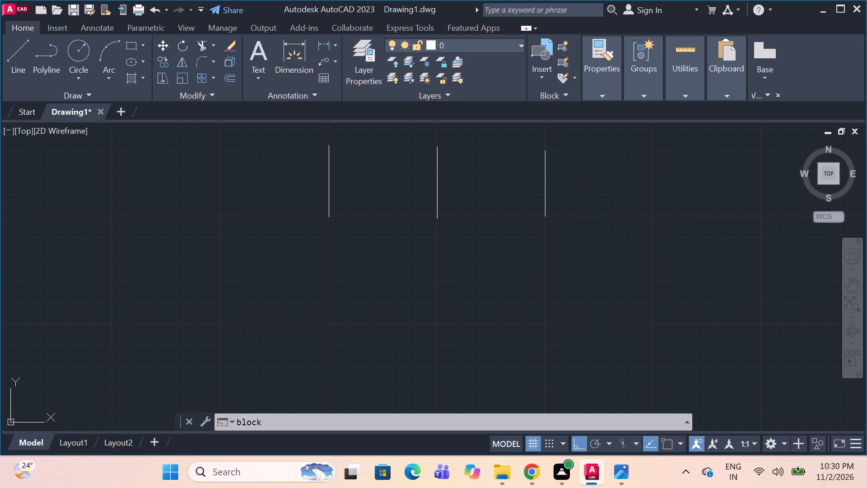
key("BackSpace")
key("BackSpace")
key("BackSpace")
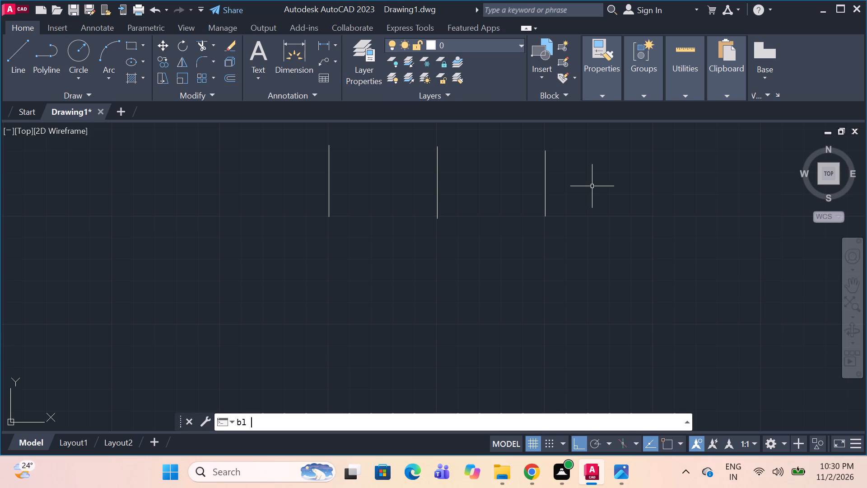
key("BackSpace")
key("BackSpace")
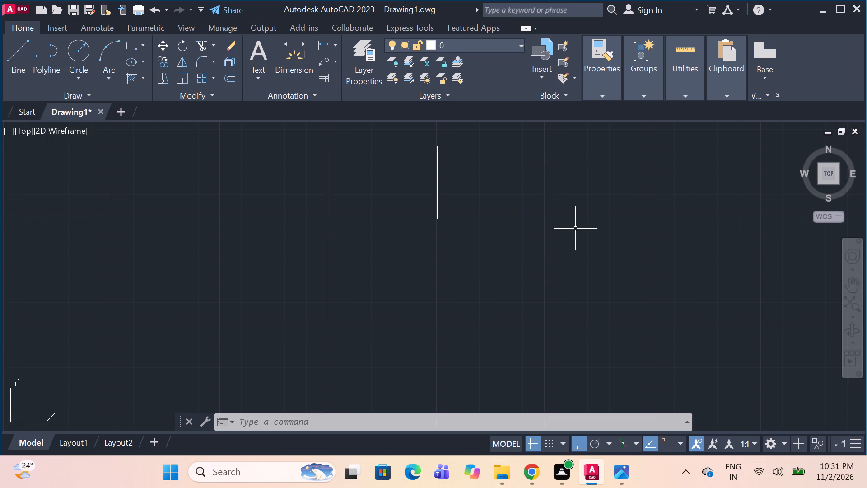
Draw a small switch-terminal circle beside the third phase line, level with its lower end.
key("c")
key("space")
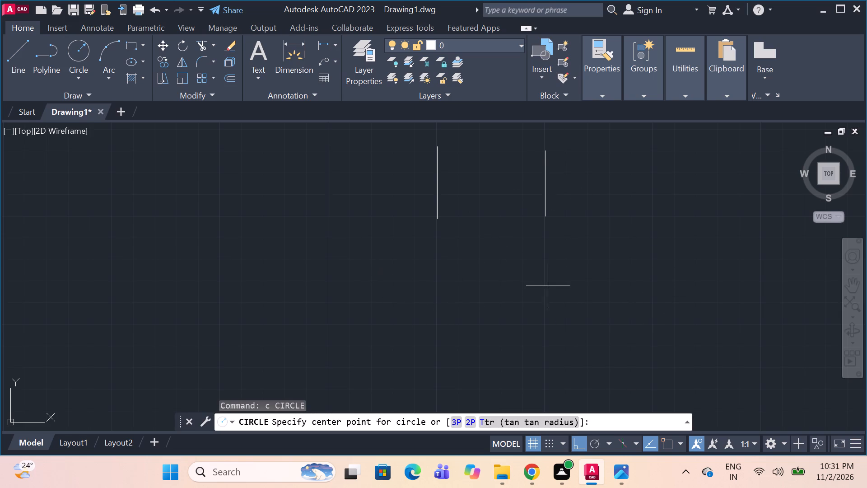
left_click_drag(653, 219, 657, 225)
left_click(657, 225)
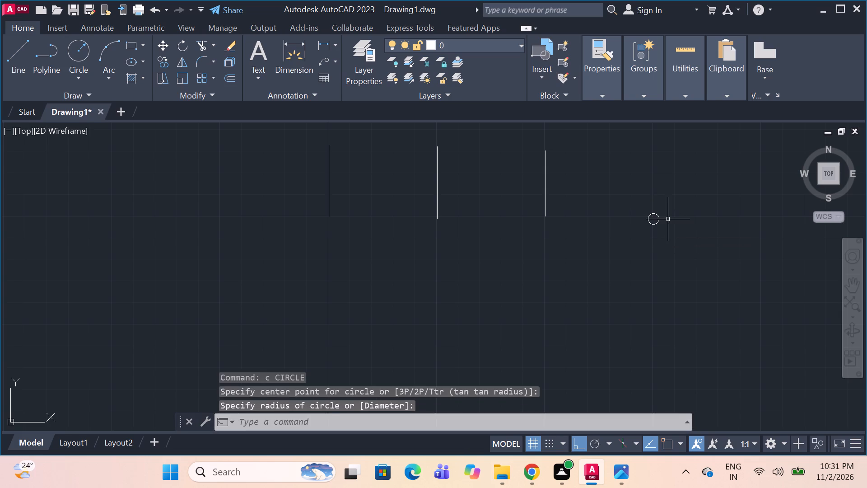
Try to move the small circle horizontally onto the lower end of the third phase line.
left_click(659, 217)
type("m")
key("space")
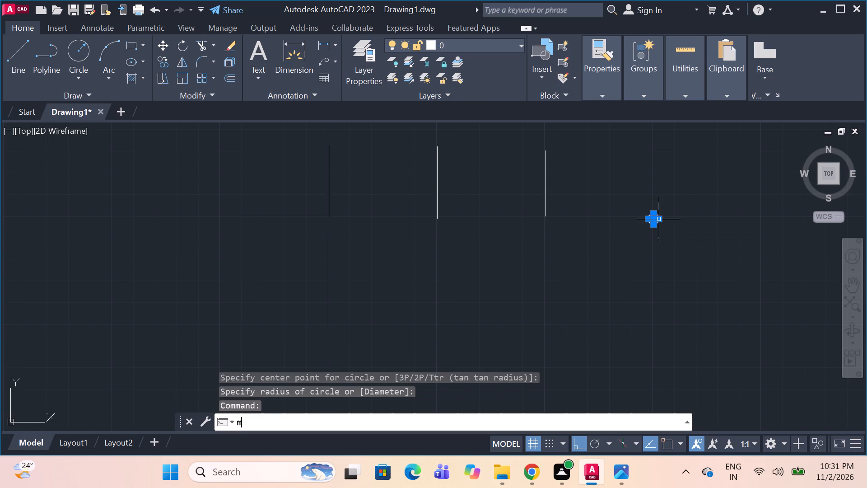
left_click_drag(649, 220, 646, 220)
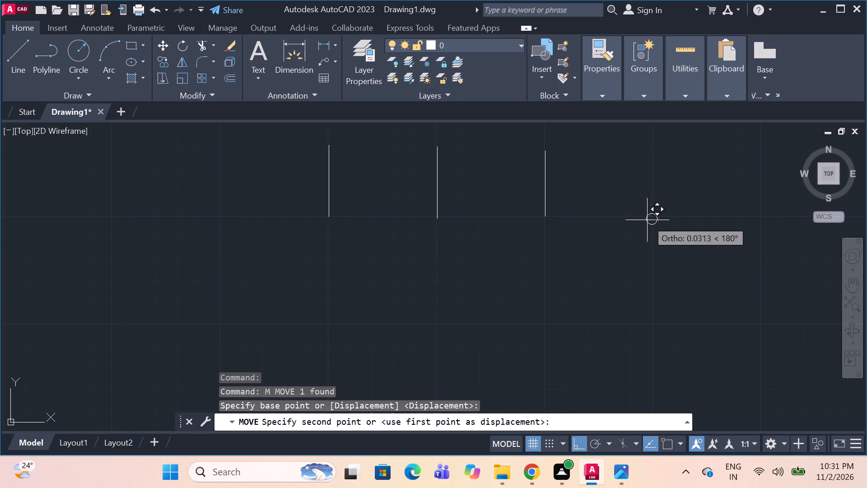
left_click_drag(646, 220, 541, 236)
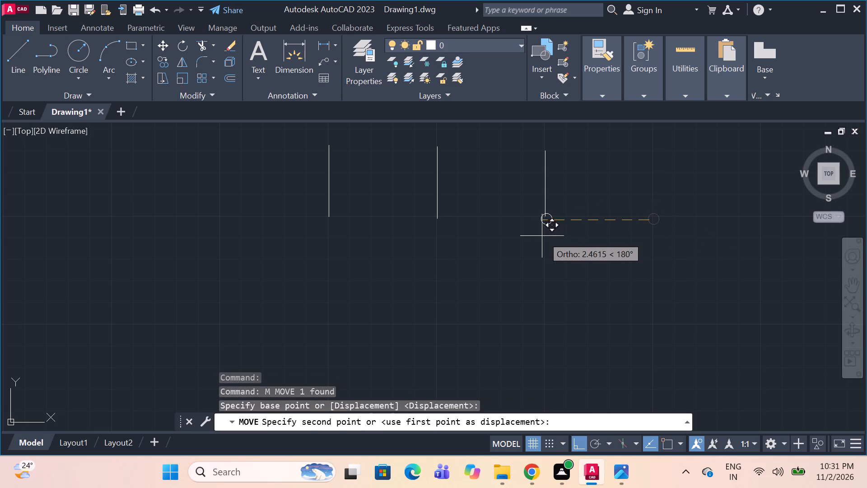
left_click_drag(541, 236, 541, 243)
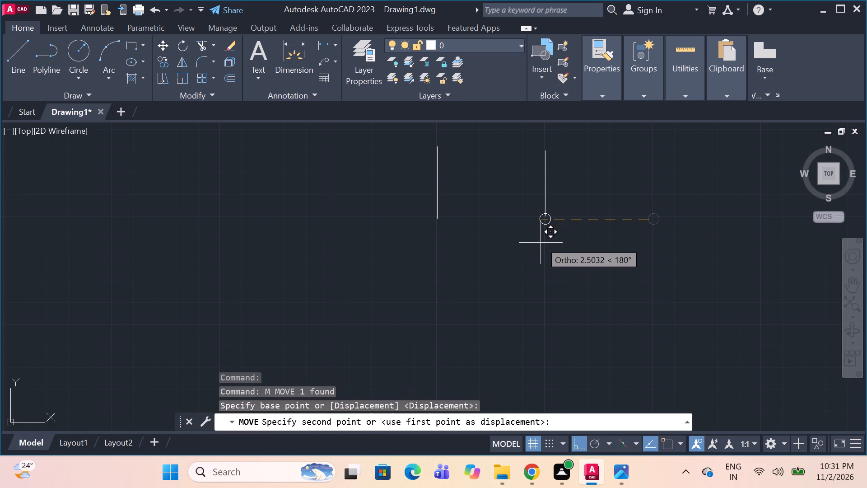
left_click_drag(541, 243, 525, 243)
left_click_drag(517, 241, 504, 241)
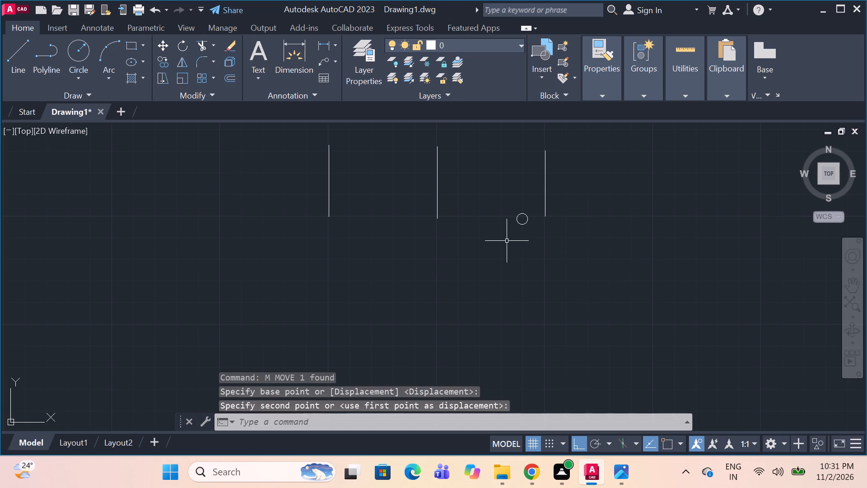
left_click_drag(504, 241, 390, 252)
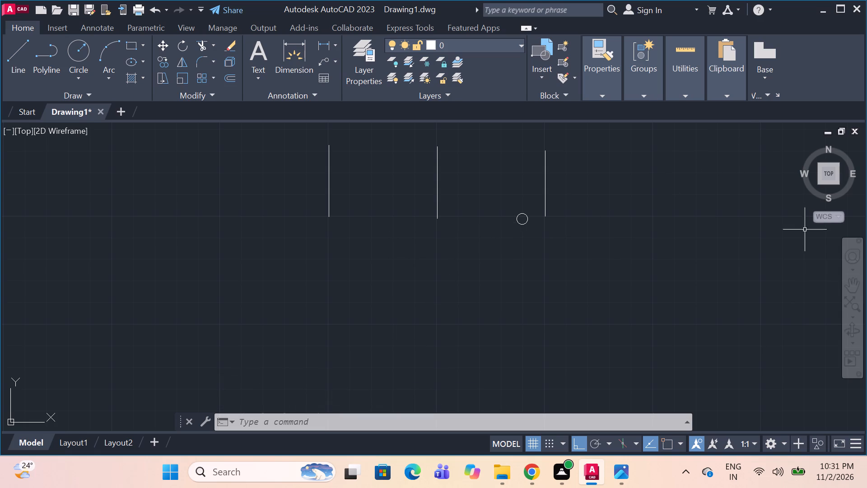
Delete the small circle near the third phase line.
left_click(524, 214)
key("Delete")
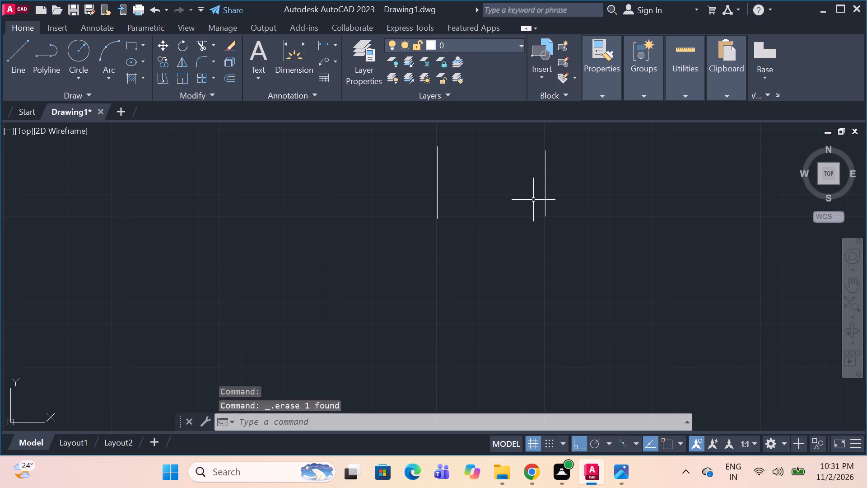
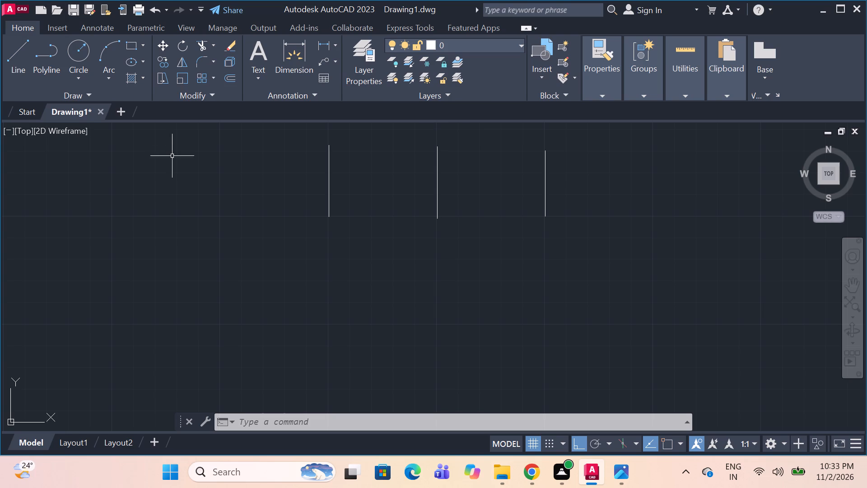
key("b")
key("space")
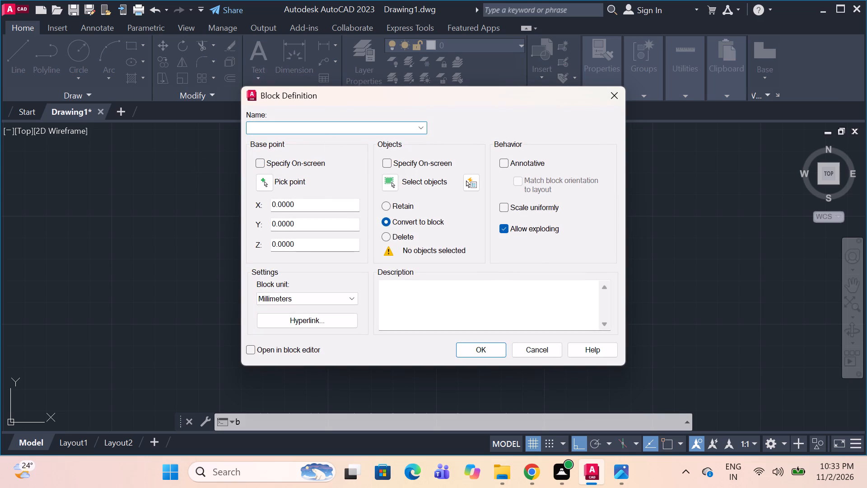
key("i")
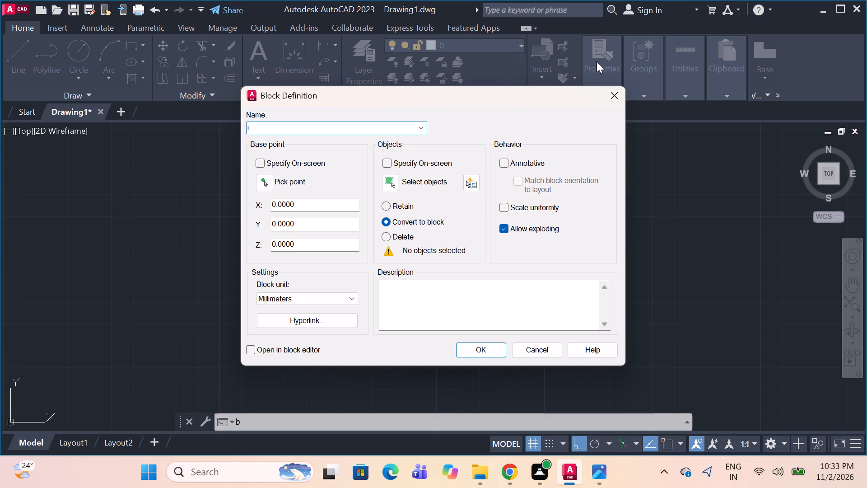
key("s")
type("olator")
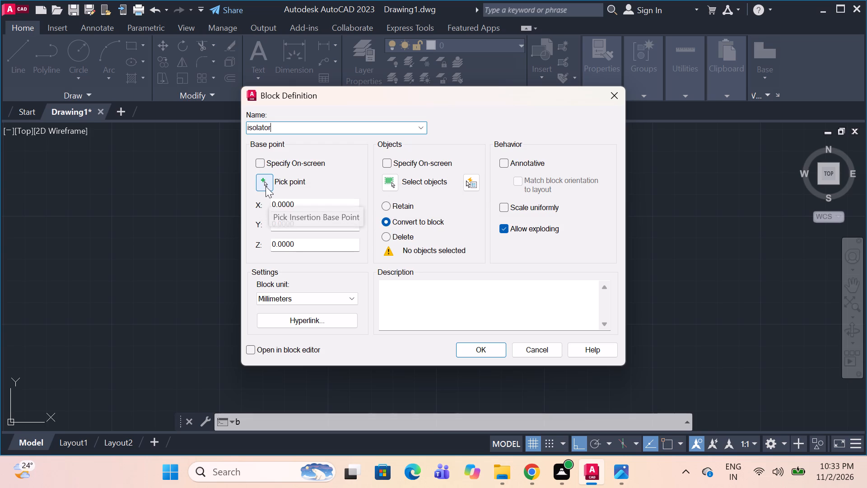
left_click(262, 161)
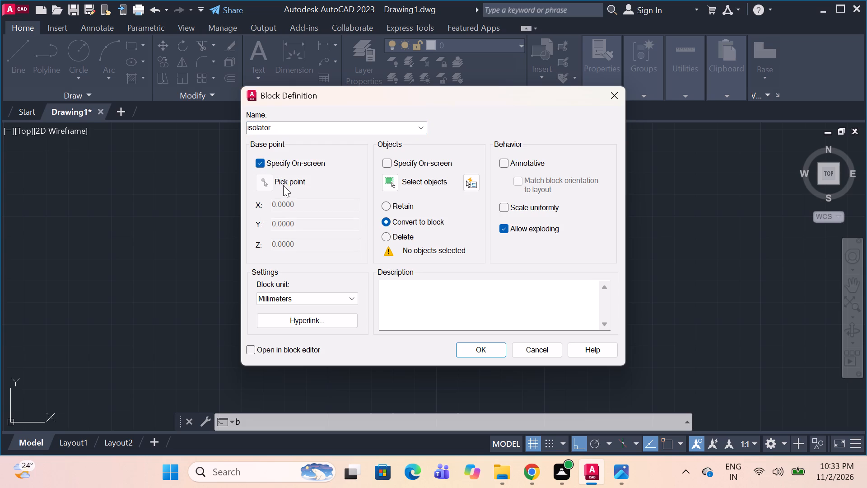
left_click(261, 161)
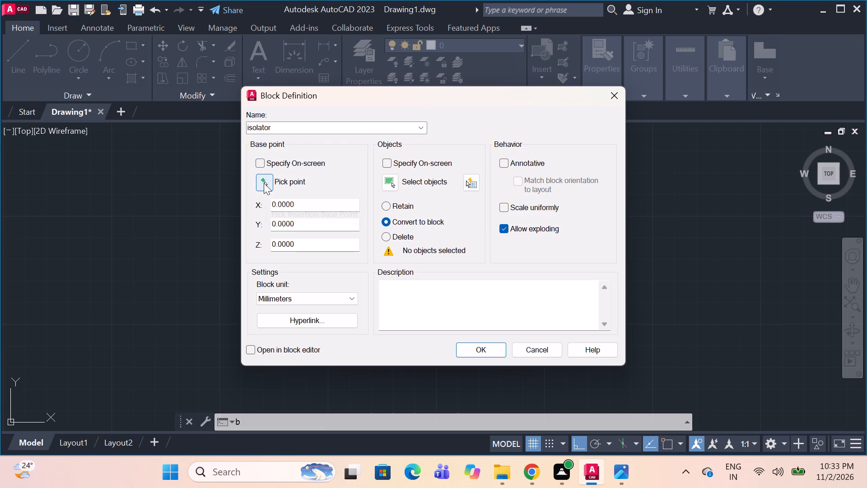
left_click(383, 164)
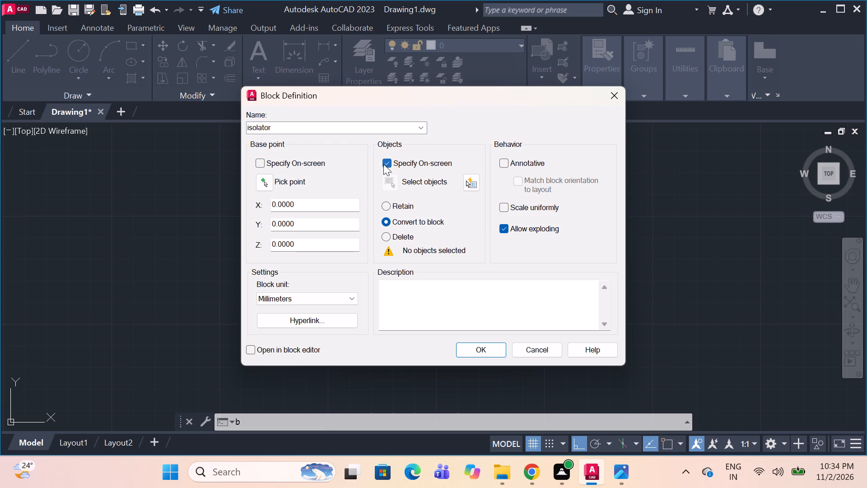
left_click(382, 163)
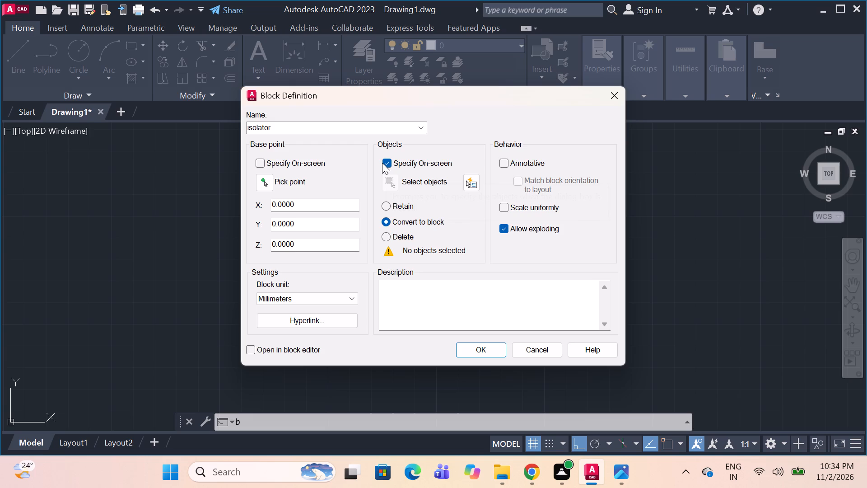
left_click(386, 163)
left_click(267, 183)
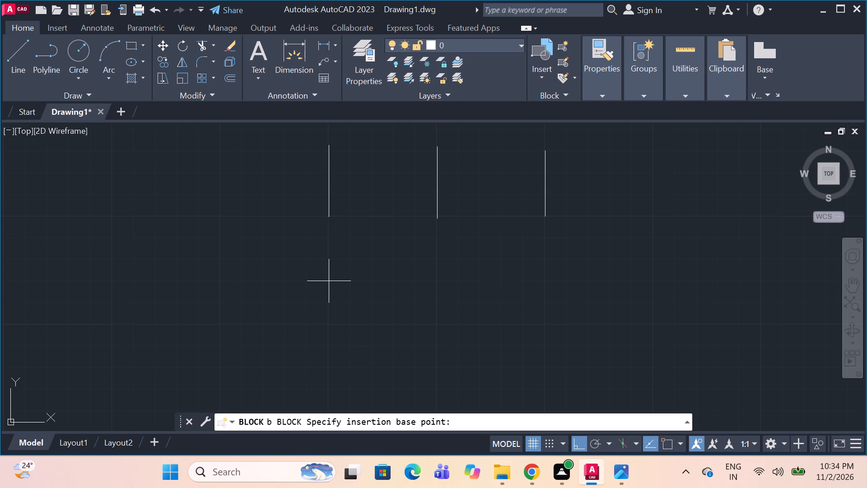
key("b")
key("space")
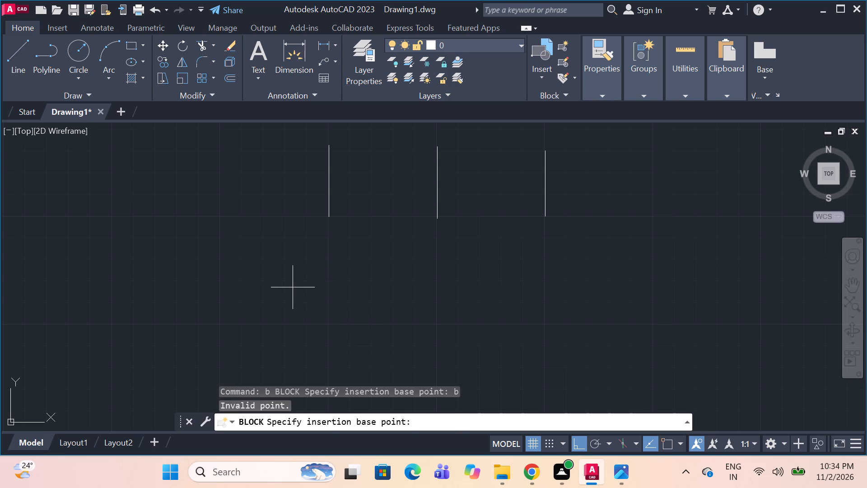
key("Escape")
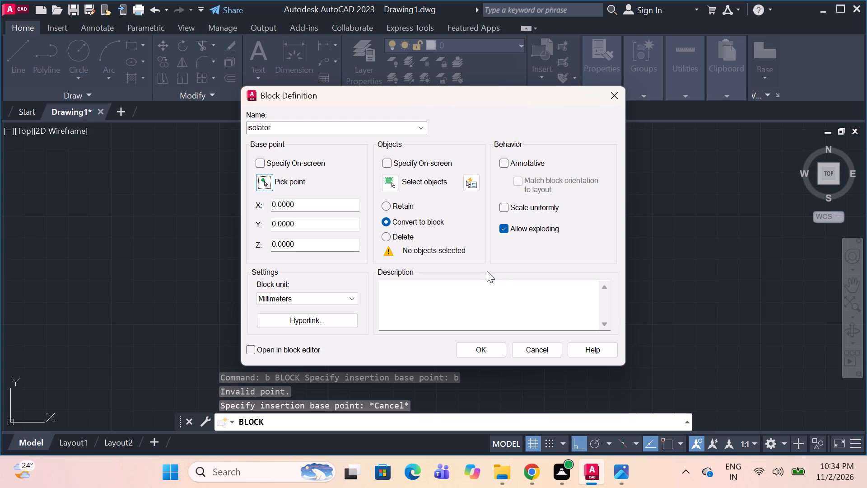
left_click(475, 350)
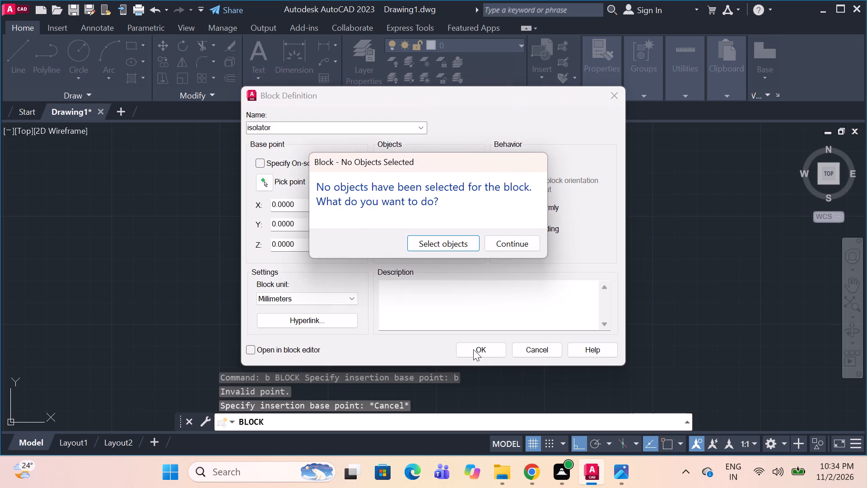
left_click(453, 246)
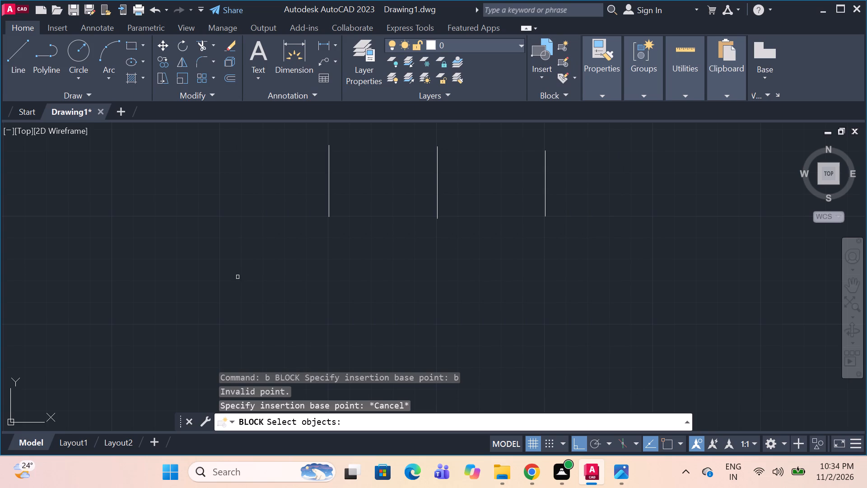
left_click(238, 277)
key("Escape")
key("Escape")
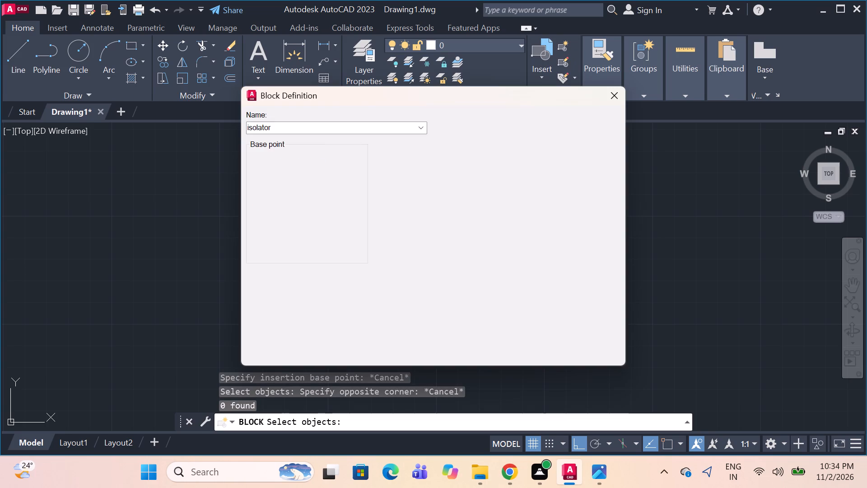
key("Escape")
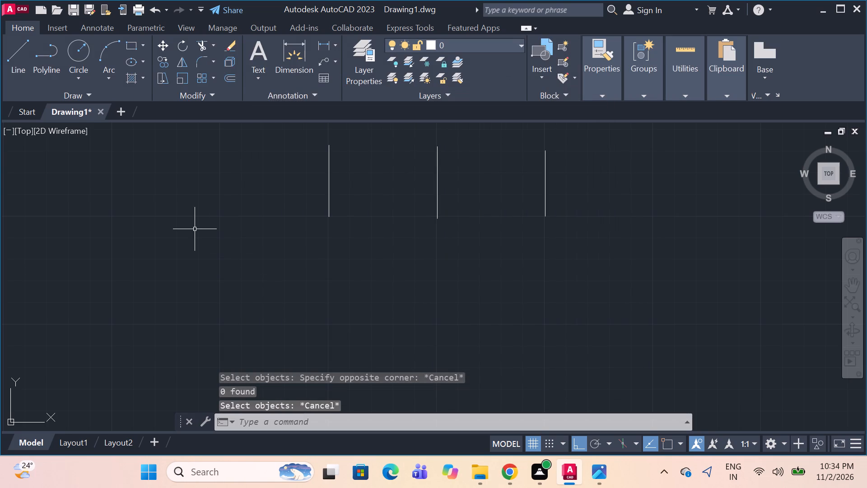
Draw a small switch-terminal circle in the empty area left of the first phase line, near the level of its lower end.
key("c")
key("space")
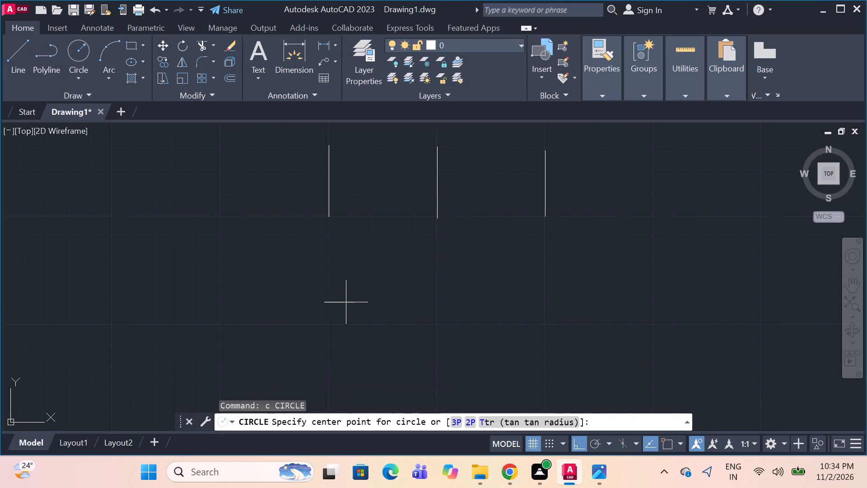
left_click_drag(172, 211, 173, 211)
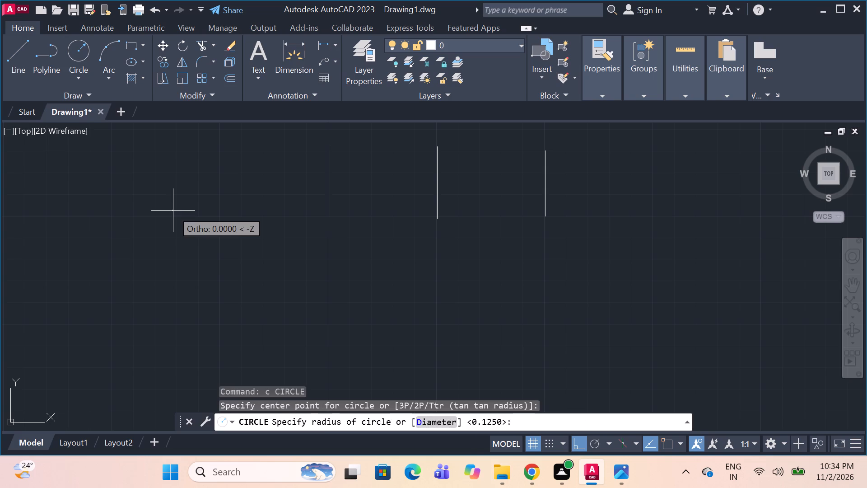
left_click_drag(173, 211, 178, 215)
left_click(178, 215)
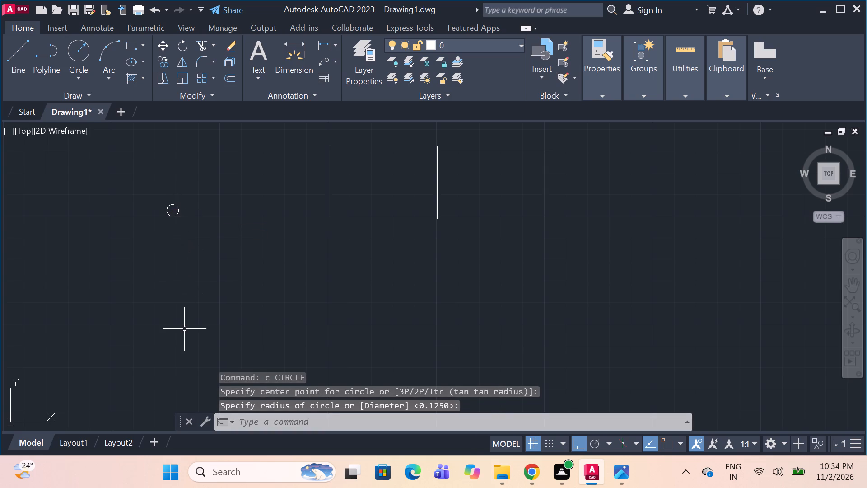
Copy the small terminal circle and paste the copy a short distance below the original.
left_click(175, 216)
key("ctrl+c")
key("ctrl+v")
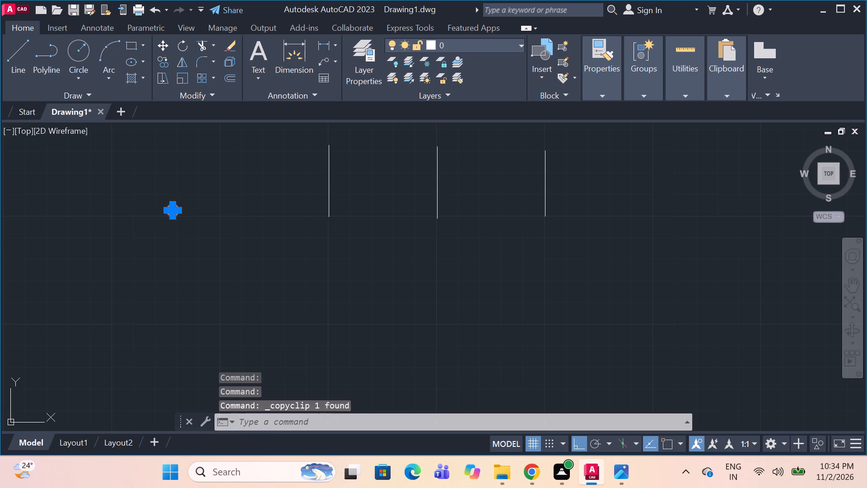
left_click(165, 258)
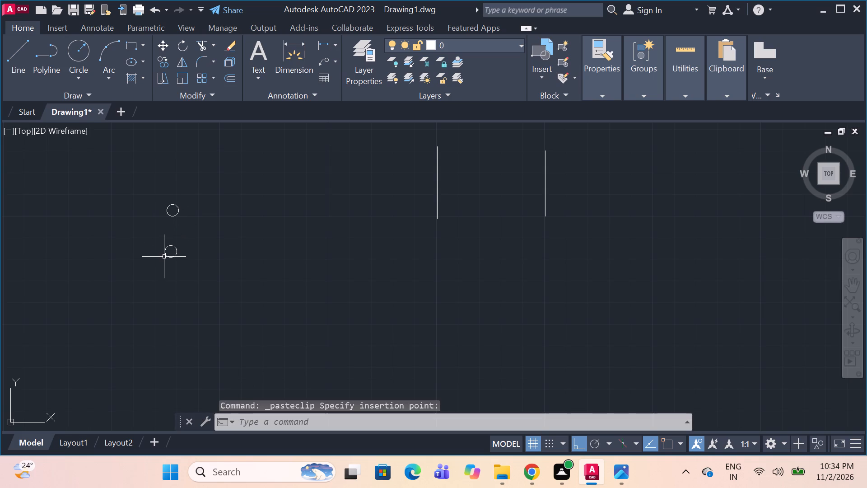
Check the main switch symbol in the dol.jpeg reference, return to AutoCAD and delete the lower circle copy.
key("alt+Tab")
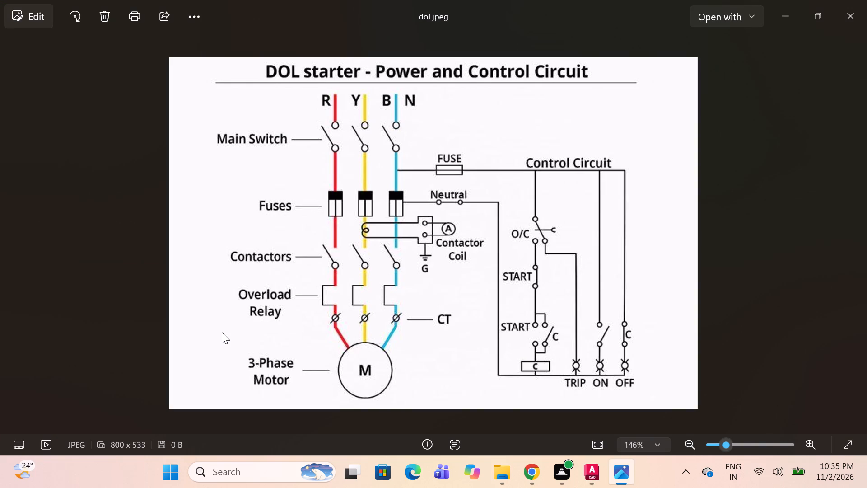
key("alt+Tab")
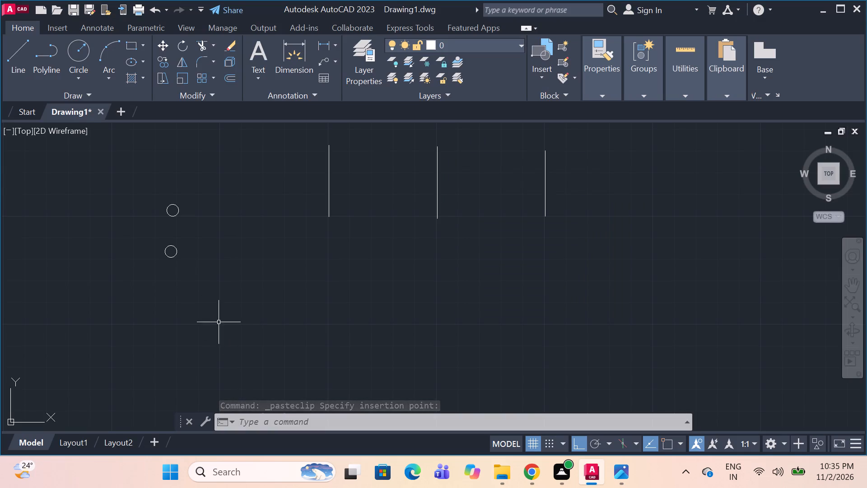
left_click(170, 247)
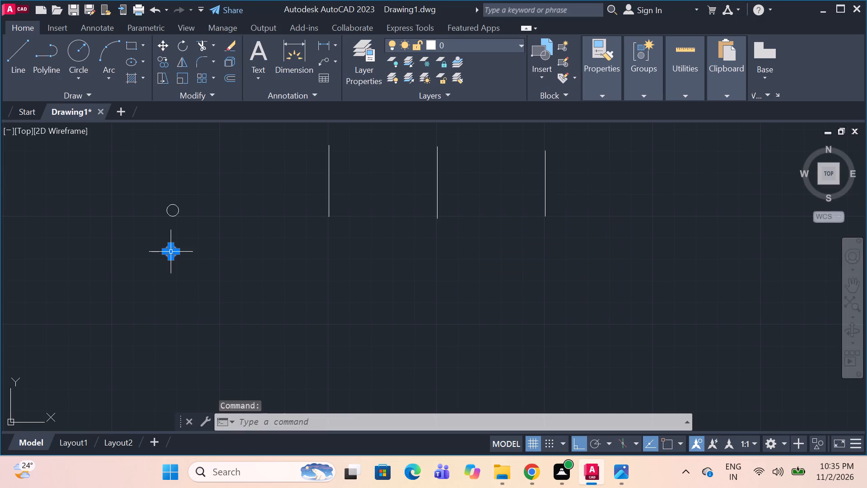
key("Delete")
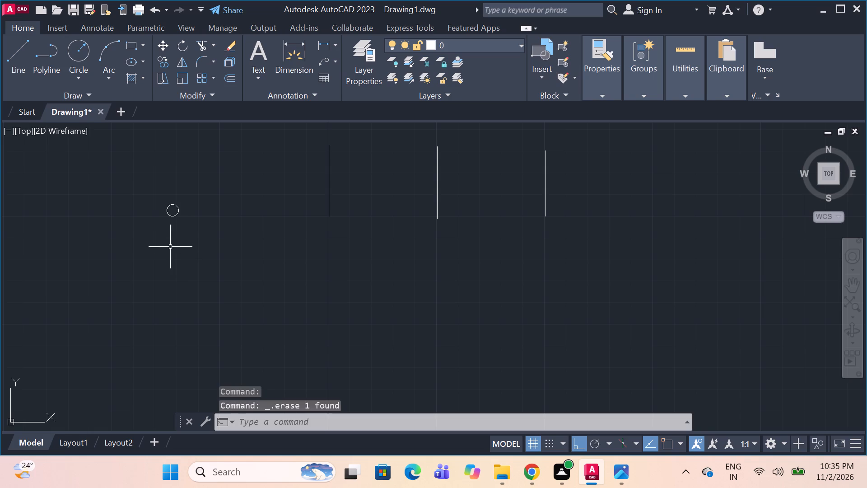
Copy the remaining terminal circle and paste the copy closely below it, vertically in line with the original.
left_click(178, 213)
key("ctrl+c")
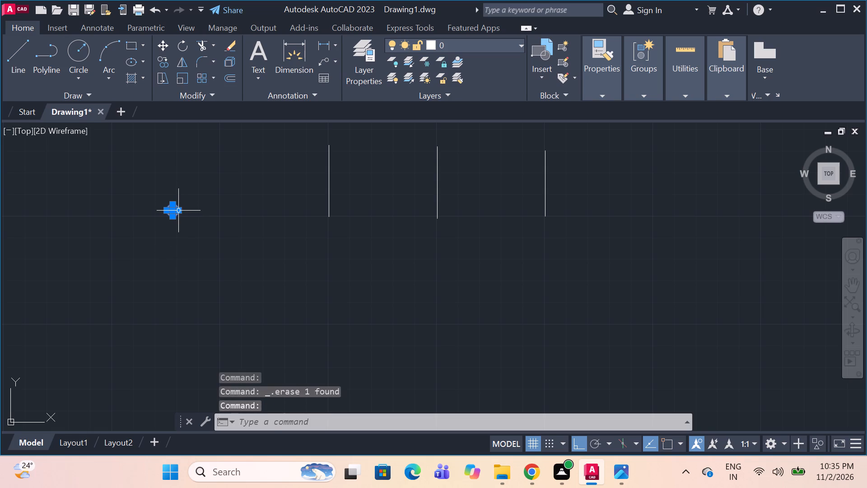
key("ctrl+v")
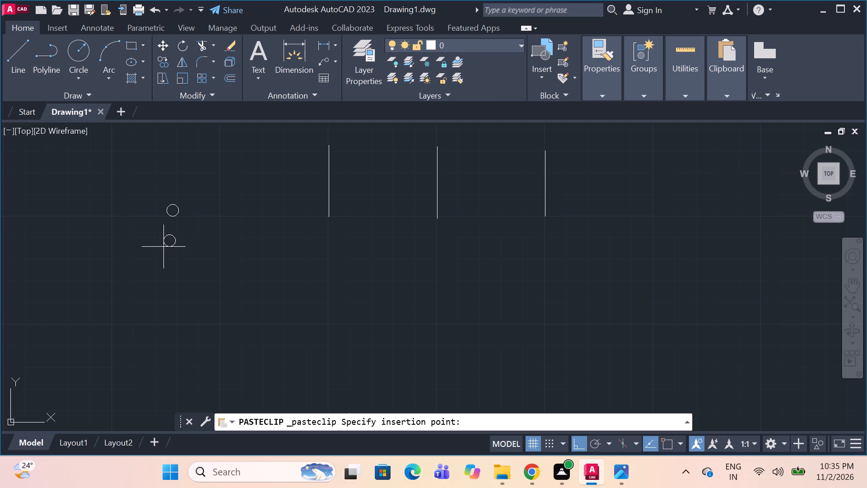
scroll(168, 248, "up", 2)
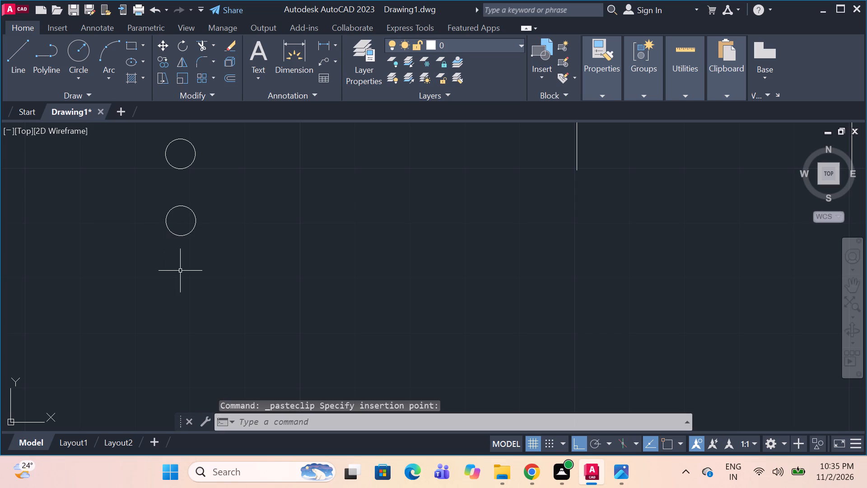
With Ortho off, draw the slanted switch-blade line from the top of the lower circle up to the left, ending beside the upper circle.
type("l")
key("space")
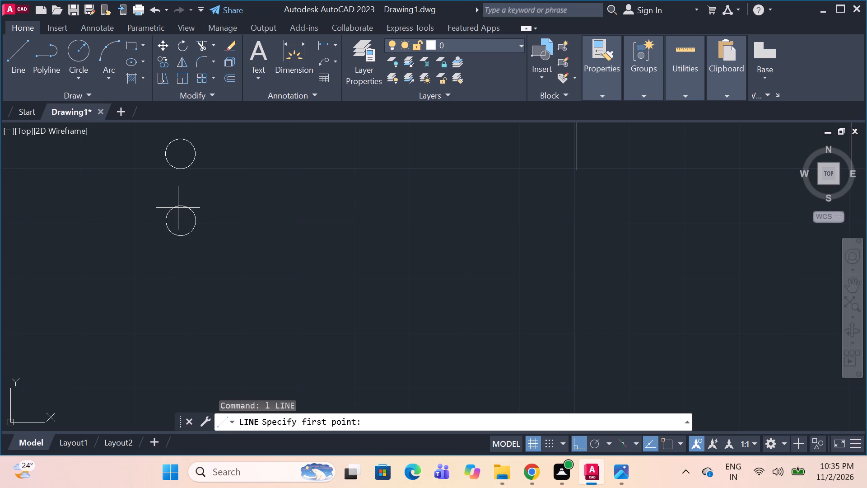
left_click_drag(182, 206, 178, 206)
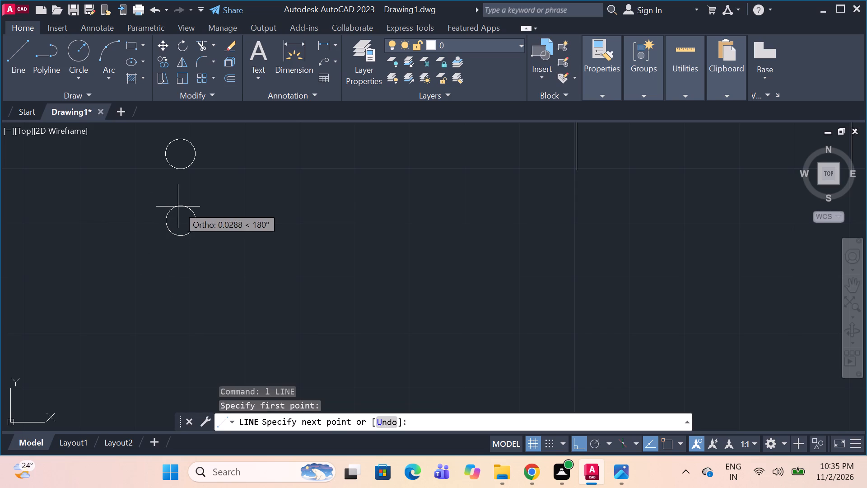
left_click_drag(178, 206, 157, 184)
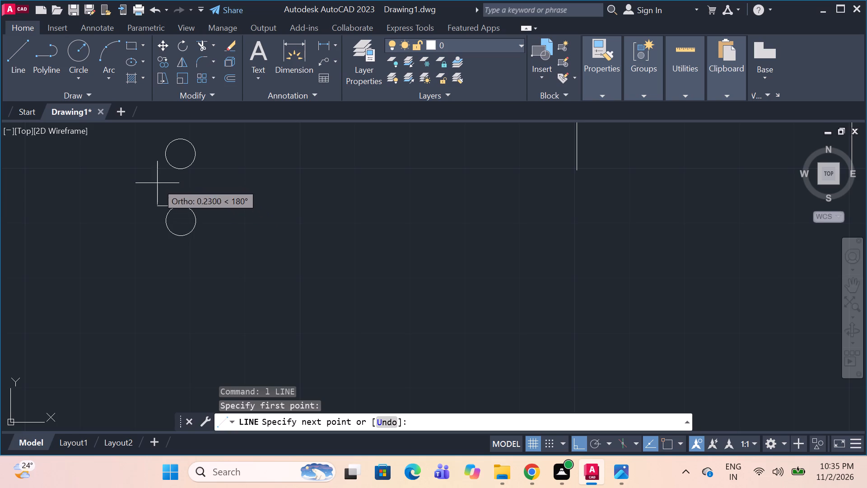
left_click_drag(157, 184, 159, 195)
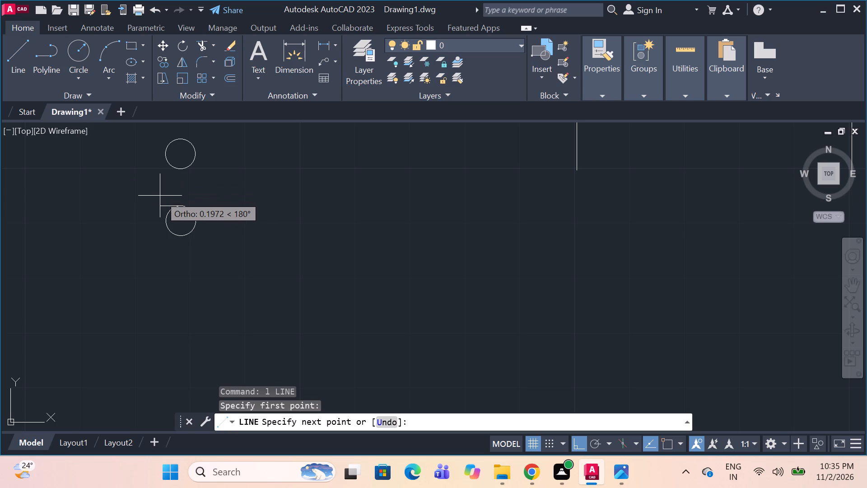
key("F8")
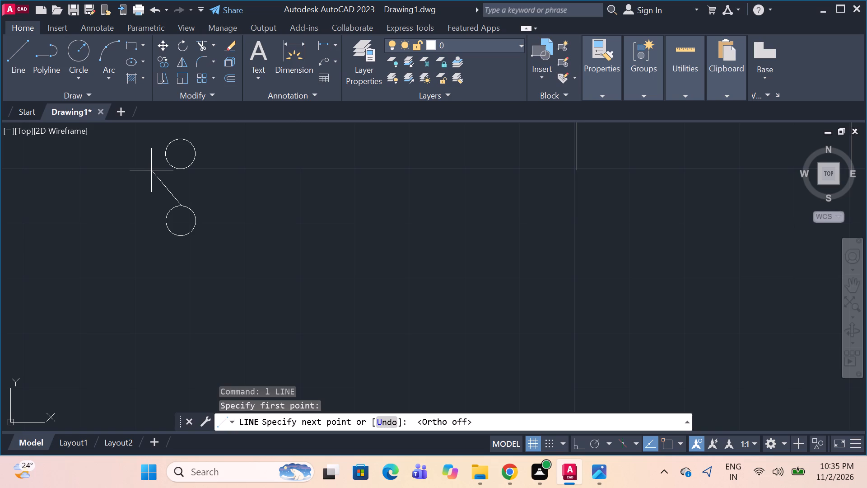
left_click(151, 170)
key("Escape")
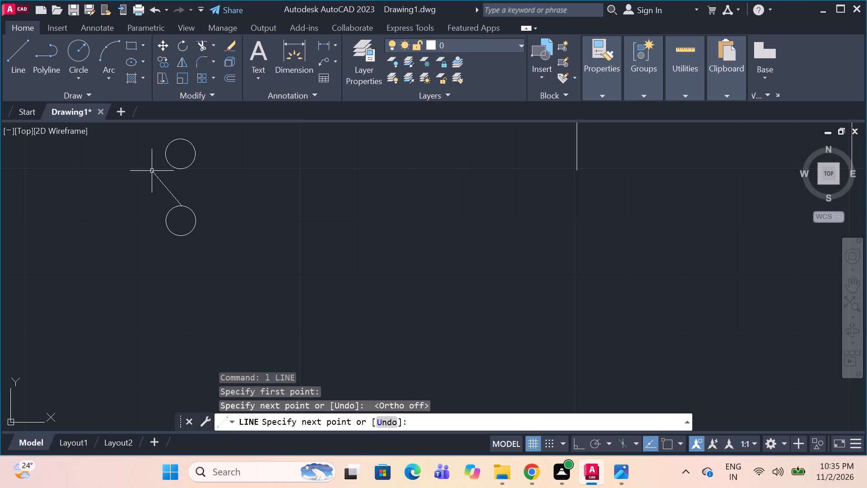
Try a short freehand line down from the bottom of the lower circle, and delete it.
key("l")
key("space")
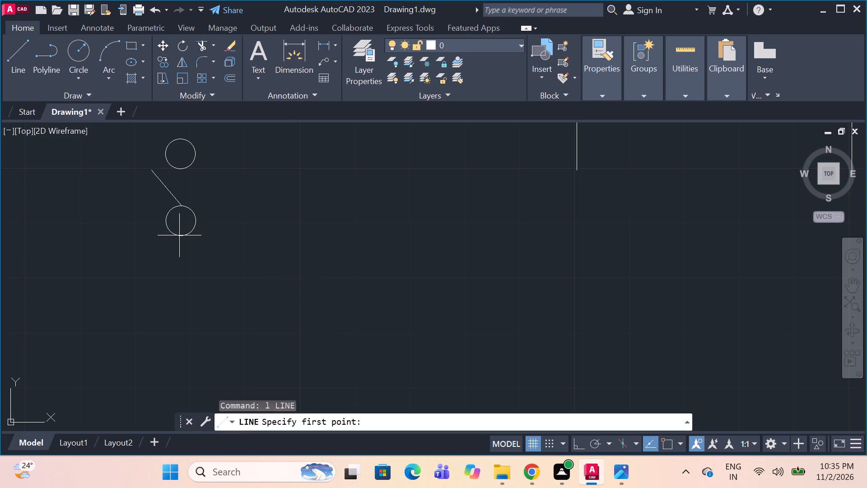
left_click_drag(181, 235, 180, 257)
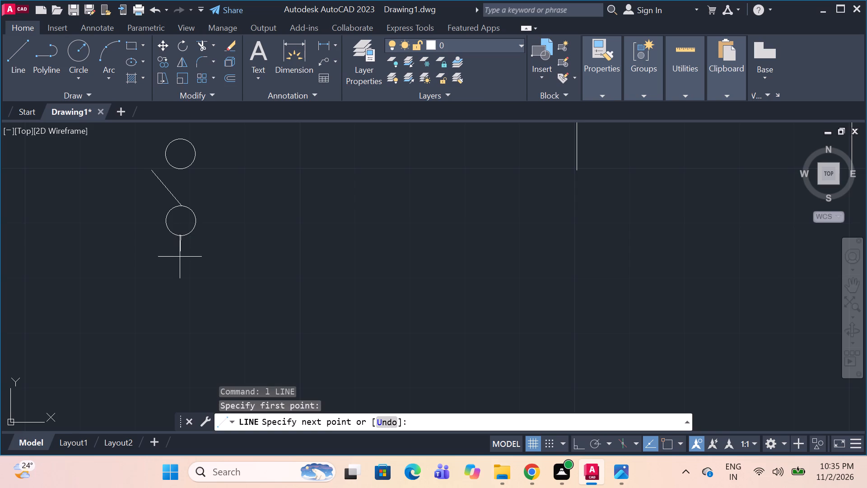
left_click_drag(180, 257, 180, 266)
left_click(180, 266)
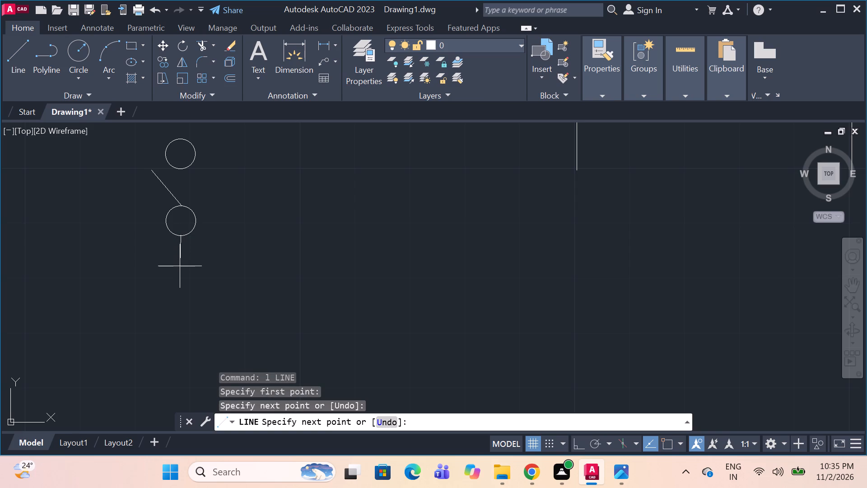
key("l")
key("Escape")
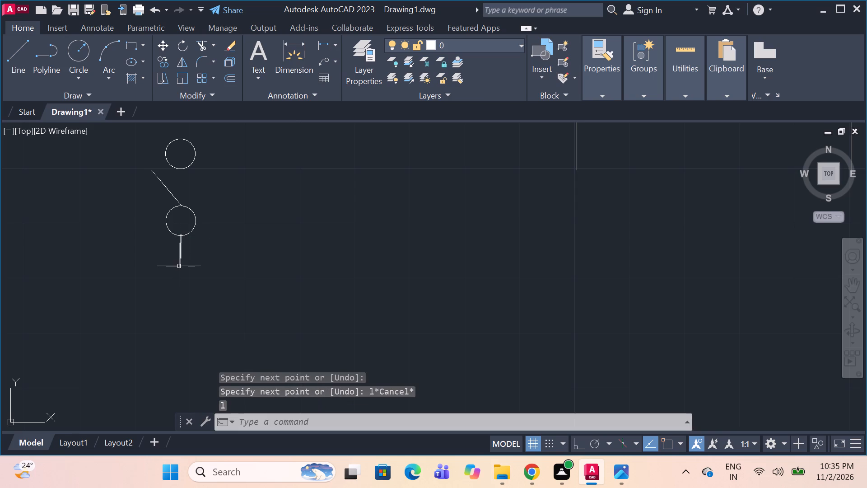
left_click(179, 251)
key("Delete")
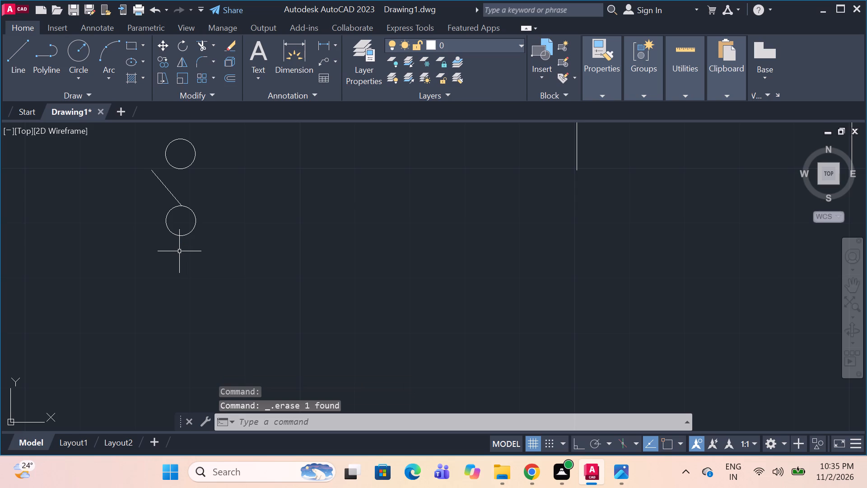
With Ortho on, draw a short vertical line down from the bottom of the lower circle.
key("F8")
type("l")
key("space")
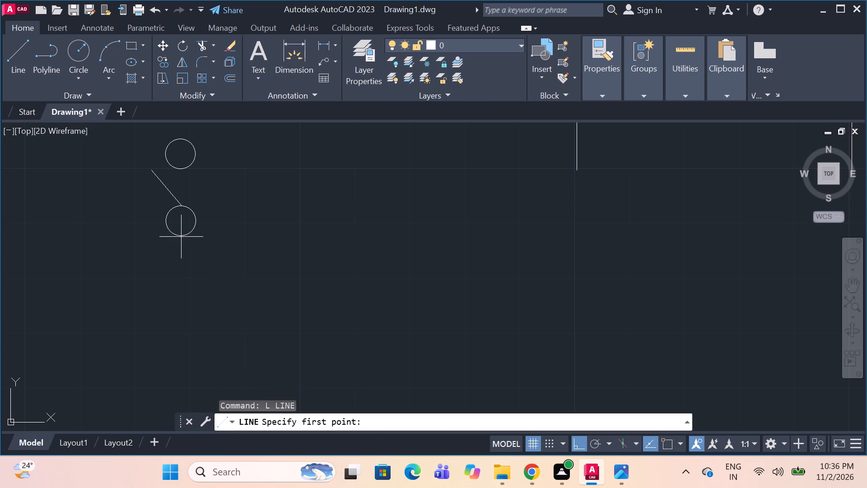
left_click_drag(179, 236, 182, 241)
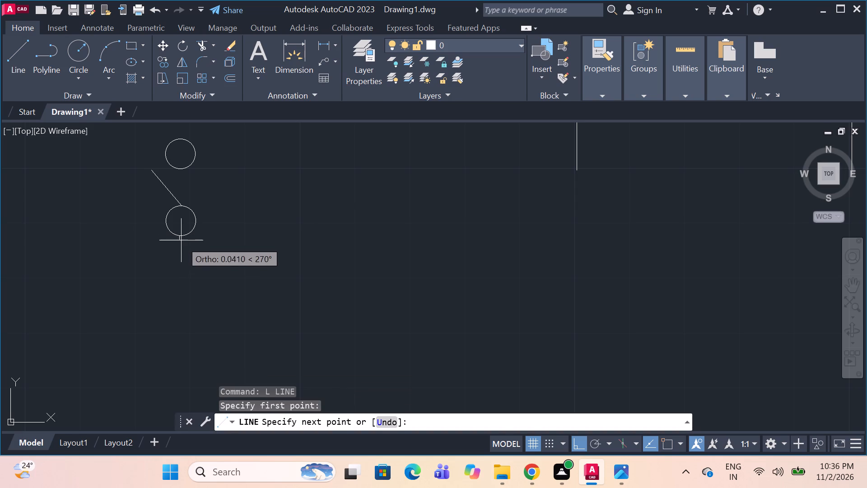
left_click_drag(182, 241, 182, 258)
left_click(182, 258)
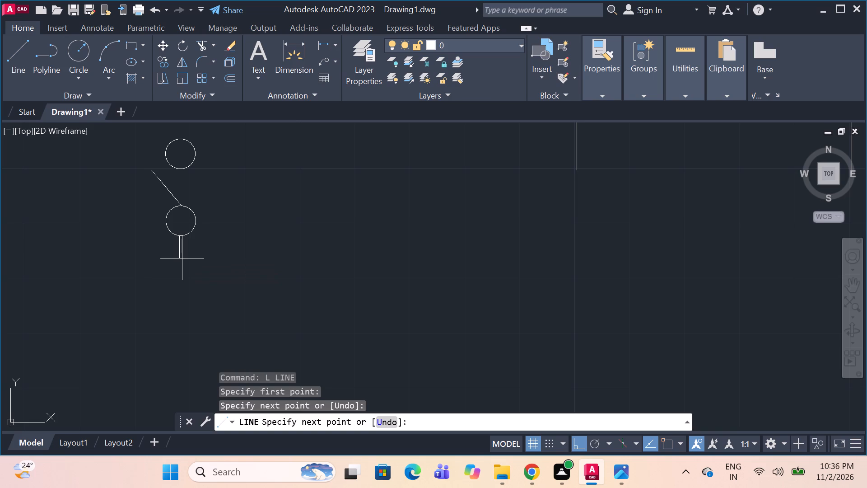
key("space")
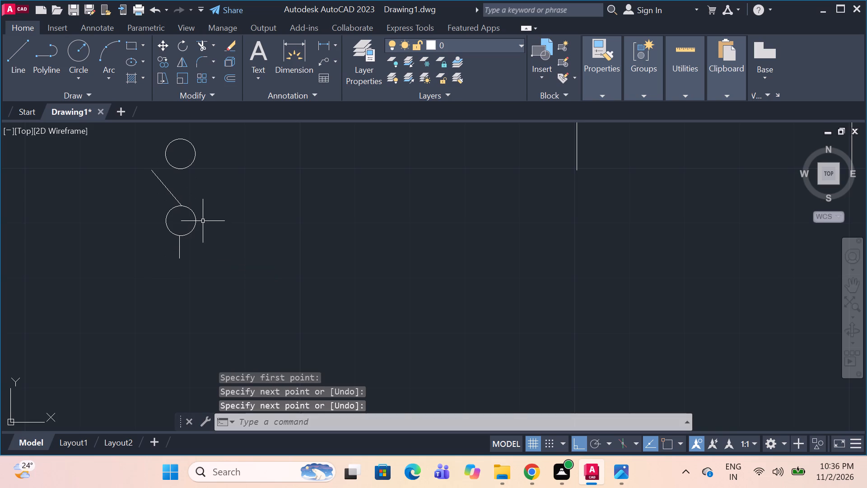
Draw a short vertical line up from the top of the upper circle.
middle_click_drag(203, 220, 196, 280)
scroll(196, 280, "down", 1)
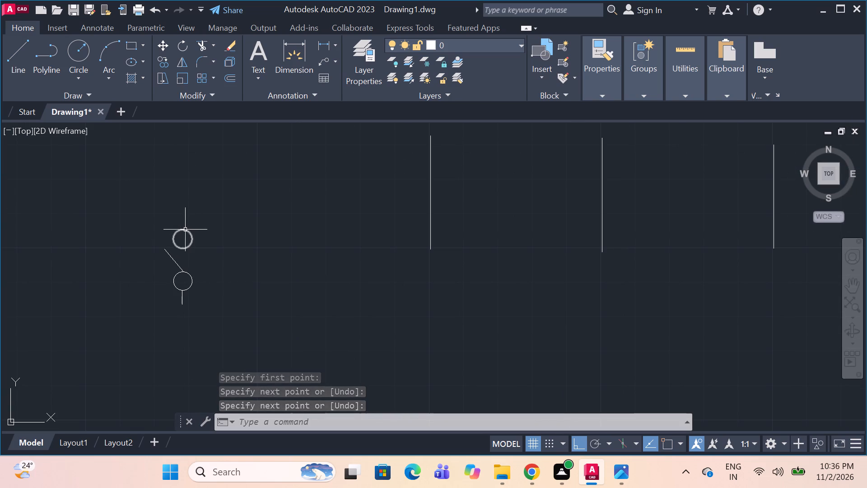
key("l")
key("space")
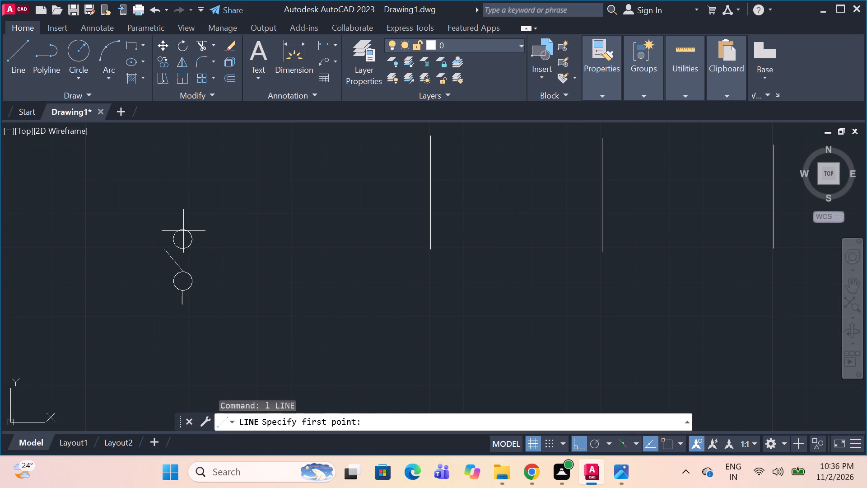
left_click_drag(182, 230, 182, 220)
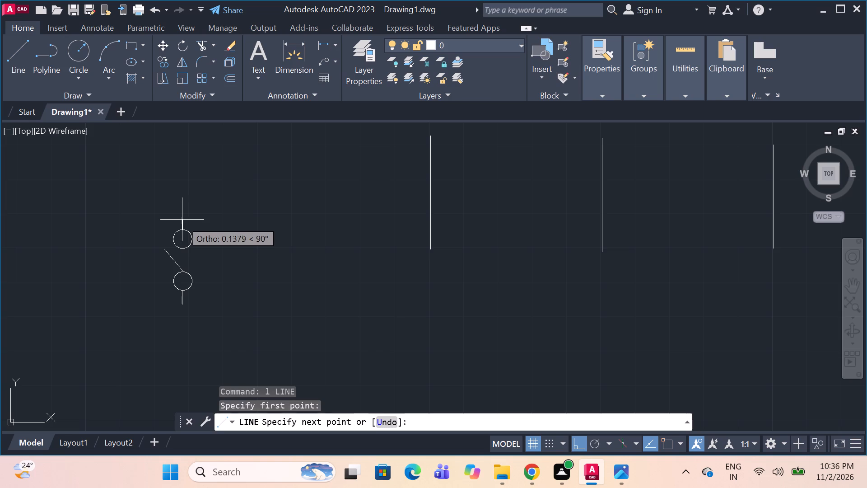
left_click_drag(182, 220, 182, 213)
left_click(182, 213)
key("space")
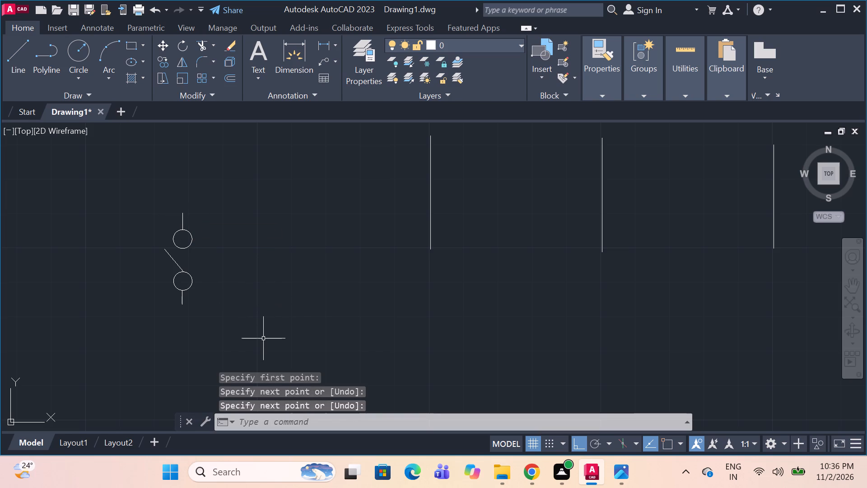
Check the main switch symbol in the dol.jpeg reference, return to AutoCAD and delete the slanted switch-blade line.
key("alt+Tab")
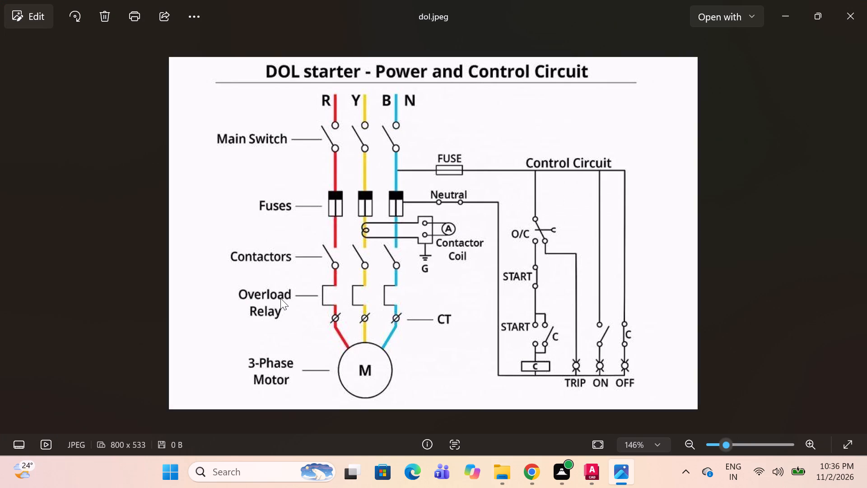
key("alt+Tab")
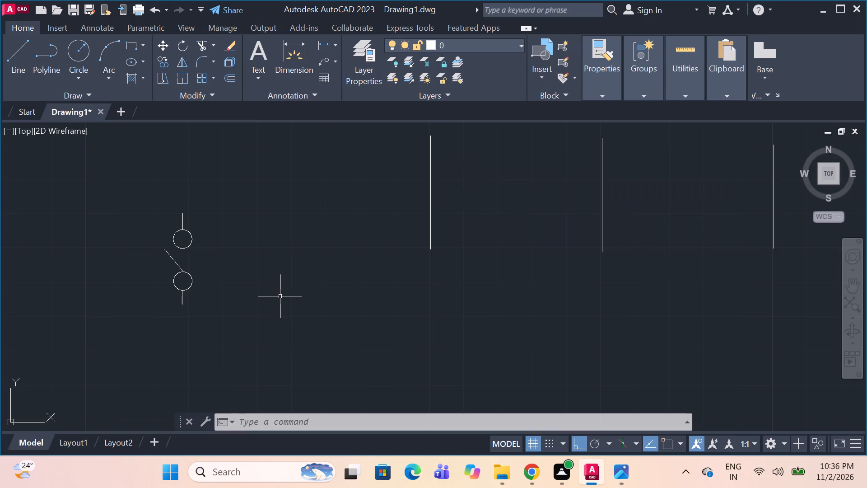
left_click(173, 258)
key("Delete")
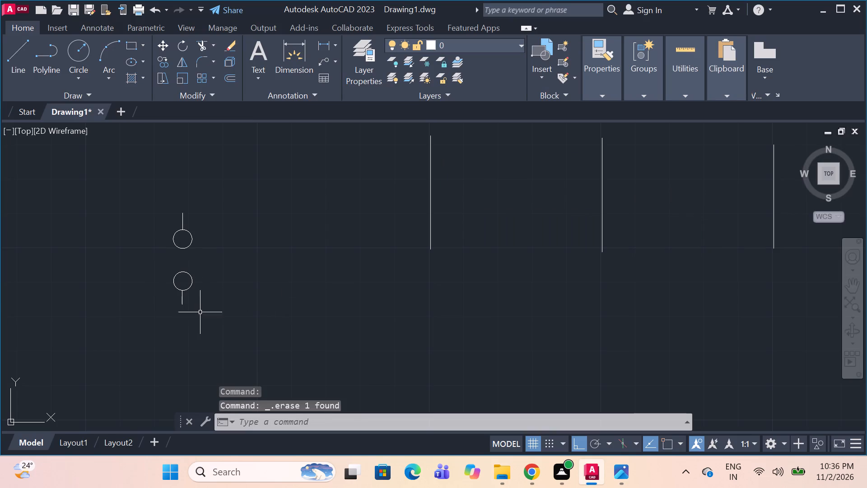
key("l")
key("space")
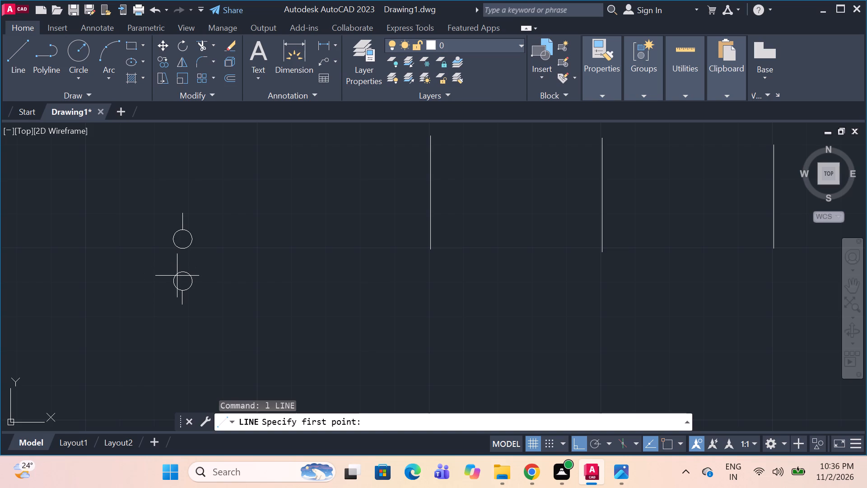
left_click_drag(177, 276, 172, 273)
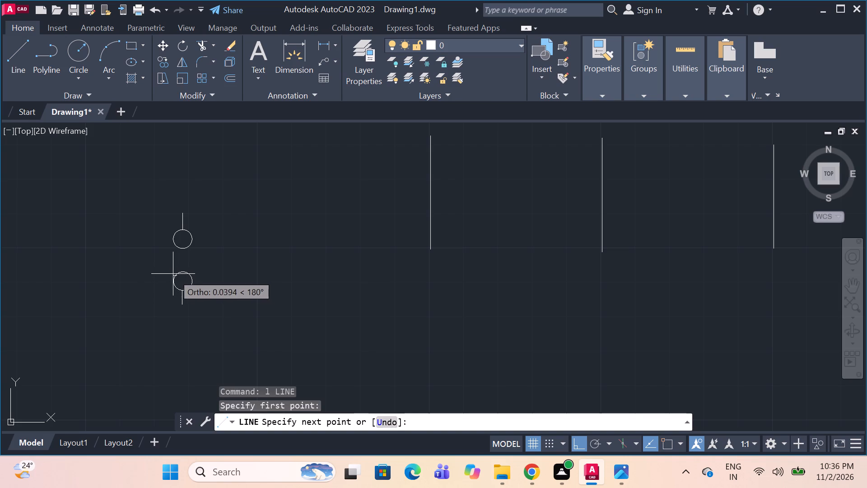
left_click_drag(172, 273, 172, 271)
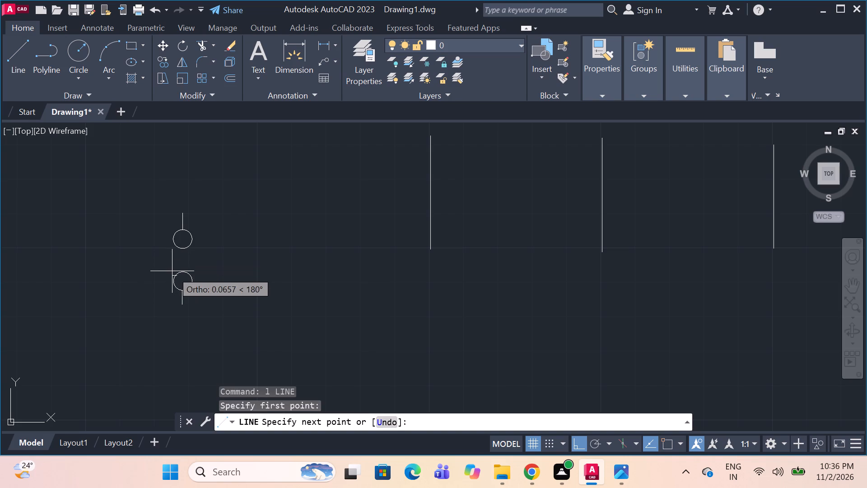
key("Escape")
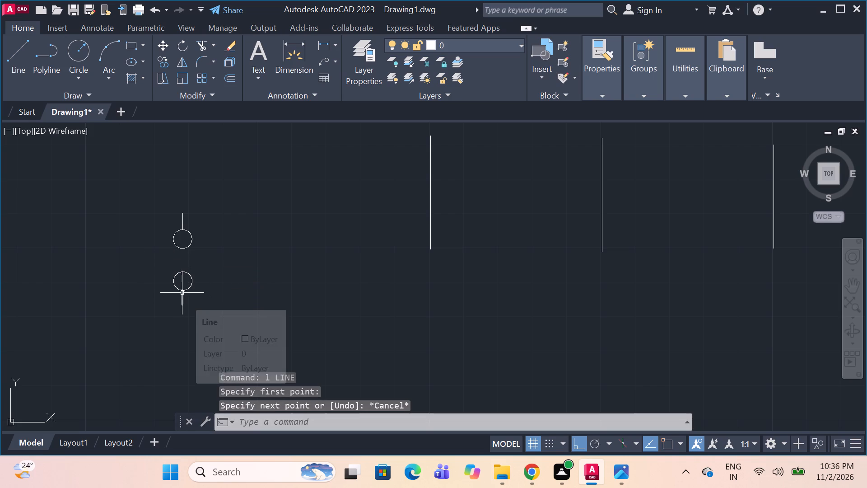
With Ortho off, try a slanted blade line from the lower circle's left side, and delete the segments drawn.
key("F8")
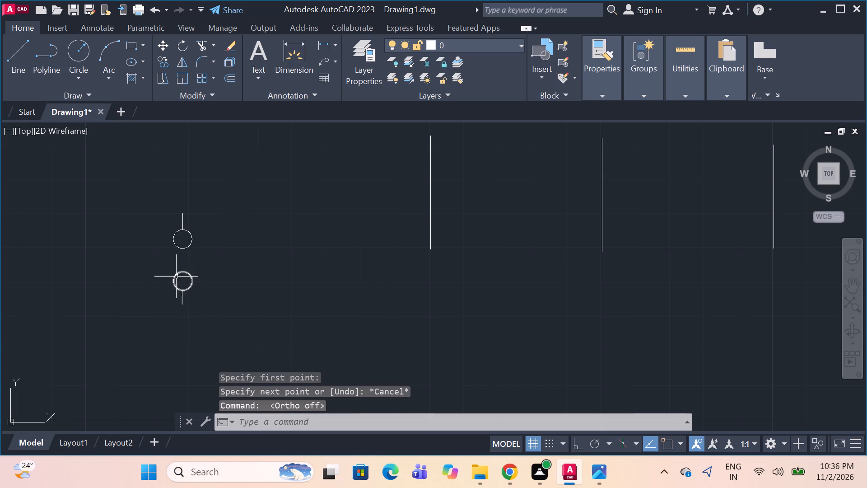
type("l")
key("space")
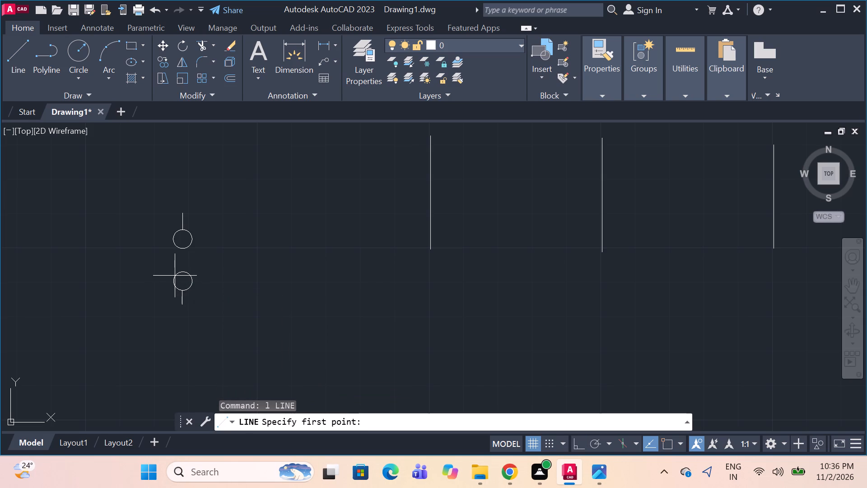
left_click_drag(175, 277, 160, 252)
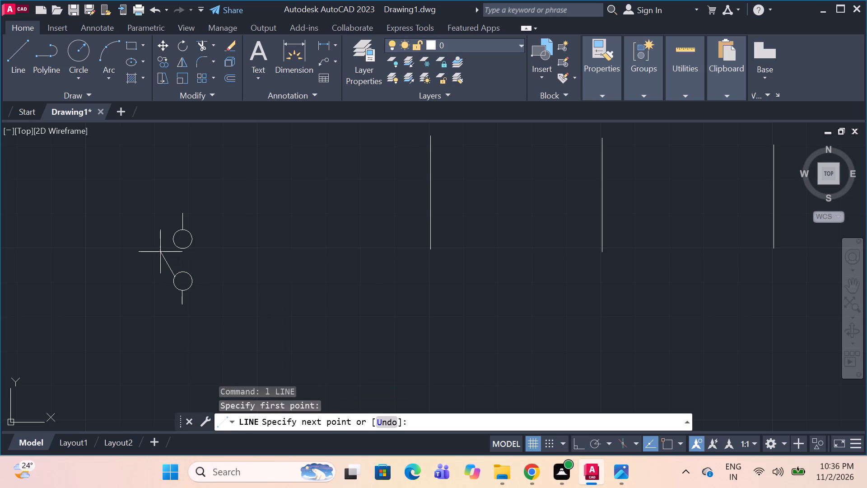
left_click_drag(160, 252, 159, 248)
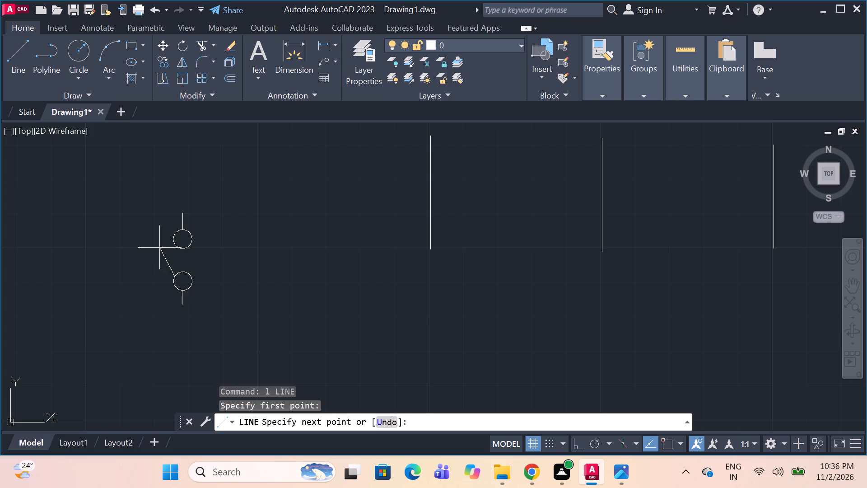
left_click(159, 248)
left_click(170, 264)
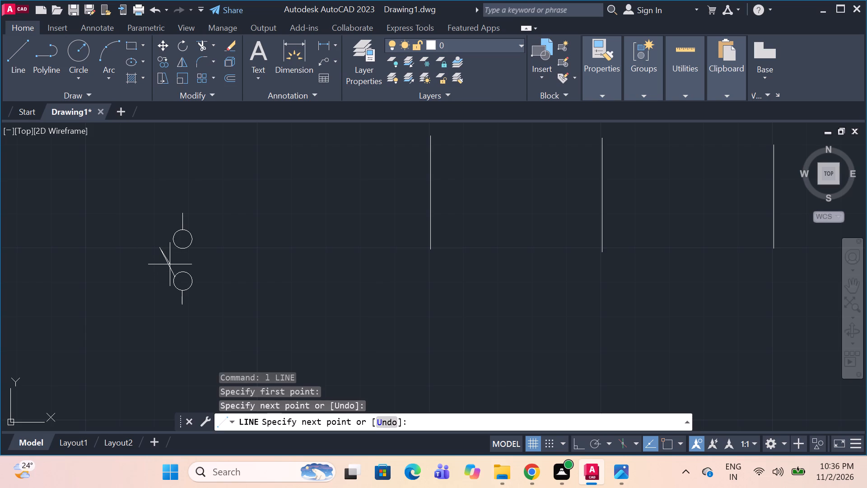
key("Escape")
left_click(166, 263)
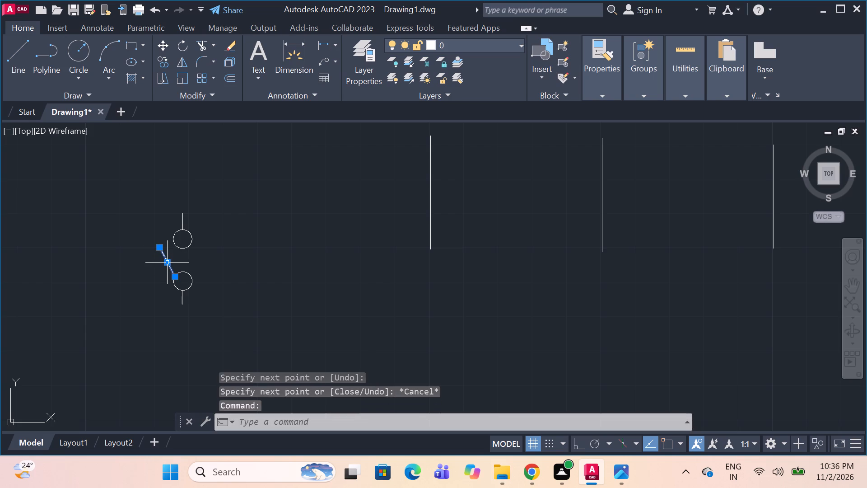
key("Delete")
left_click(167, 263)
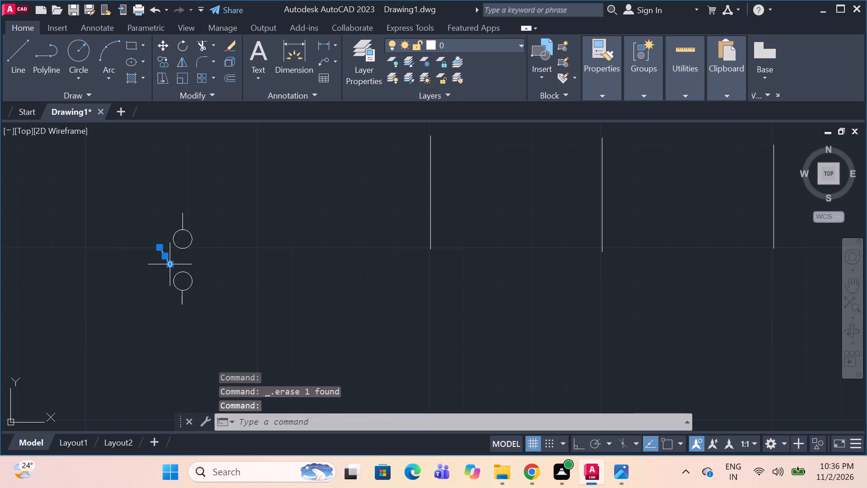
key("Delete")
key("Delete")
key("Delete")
Draw the slanted switch-blade line from the lower circle's upper-left edge up to a point just left of the upper circle.
key("l")
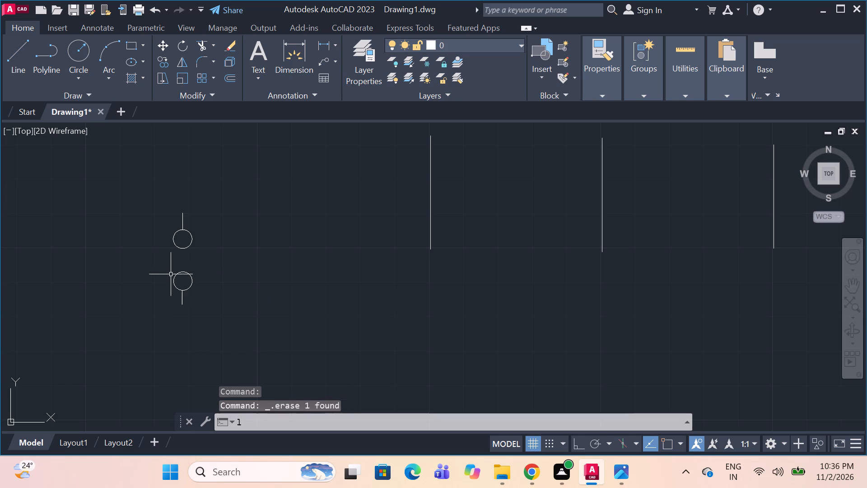
key("space")
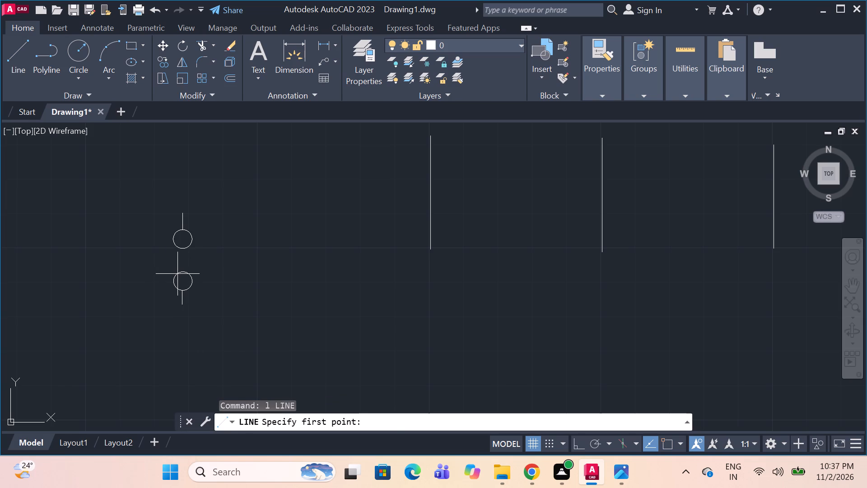
left_click_drag(177, 274, 165, 248)
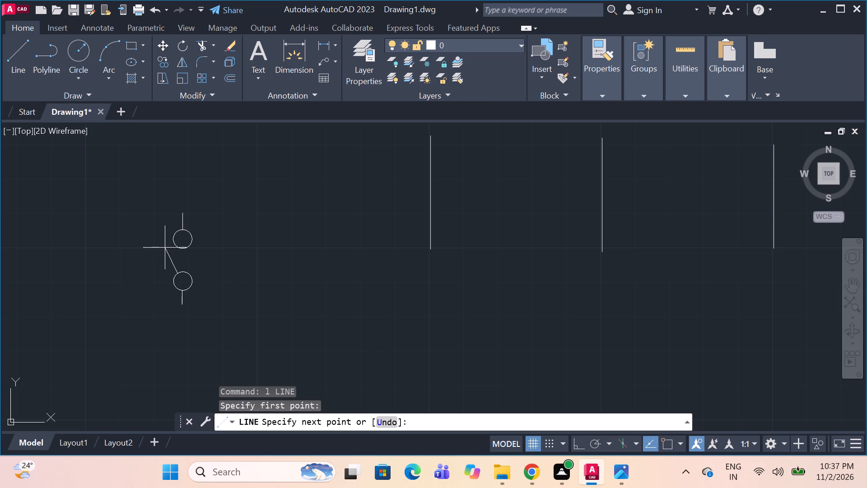
left_click_drag(165, 248, 164, 240)
left_click(164, 240)
key("Escape")
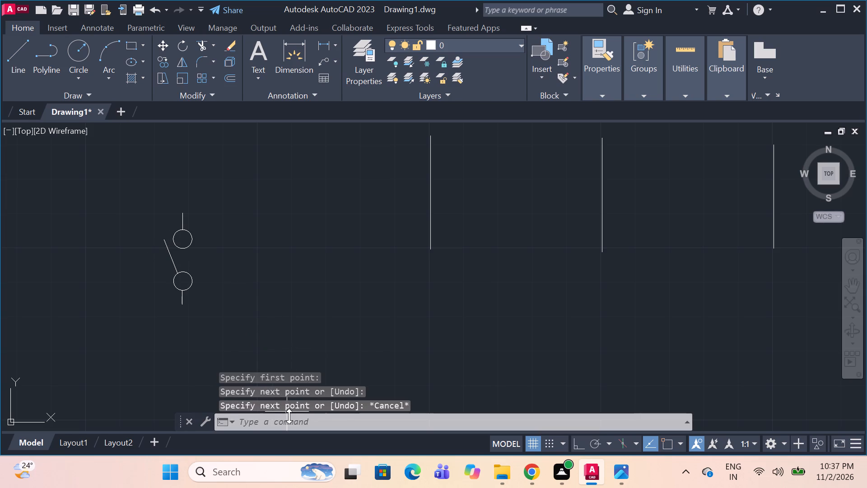
Define the two circles, slanted blade and two short lines as a block named isolator, with its base point on the top vertical line.
key("b")
key("space")
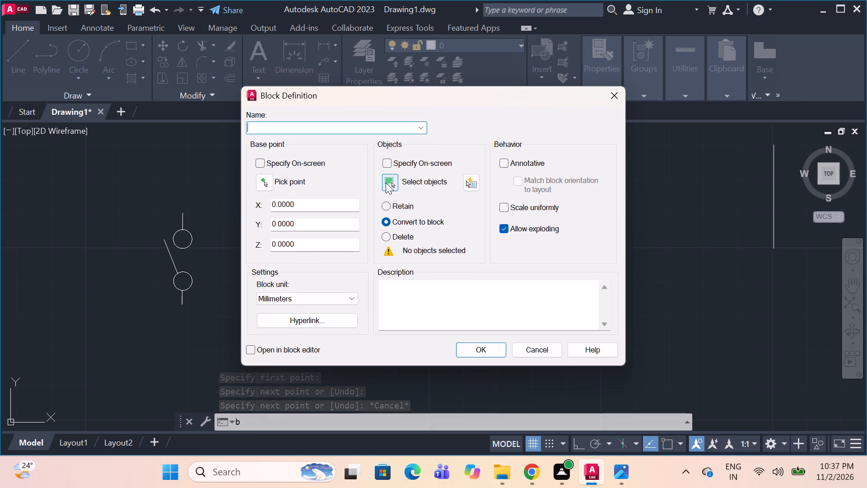
left_click(267, 183)
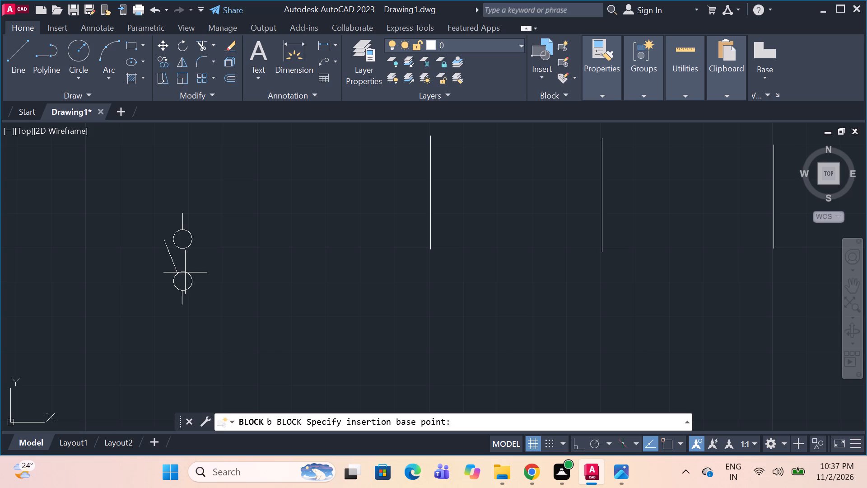
left_click(185, 272)
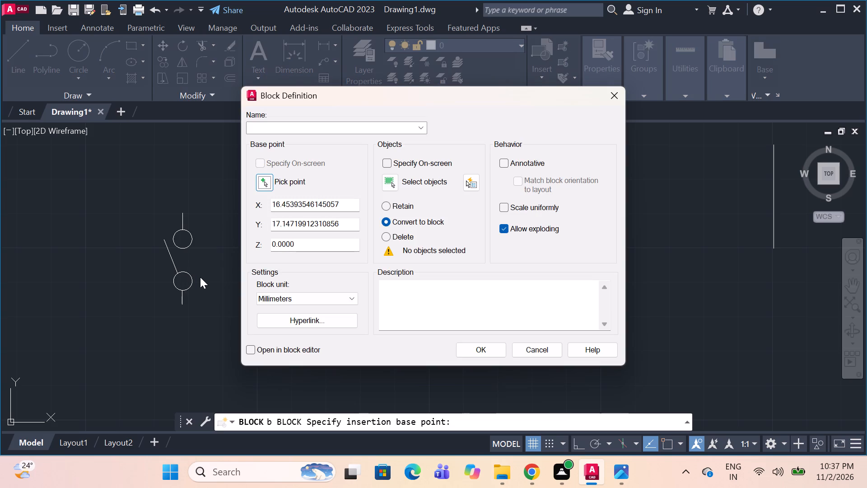
left_click(387, 178)
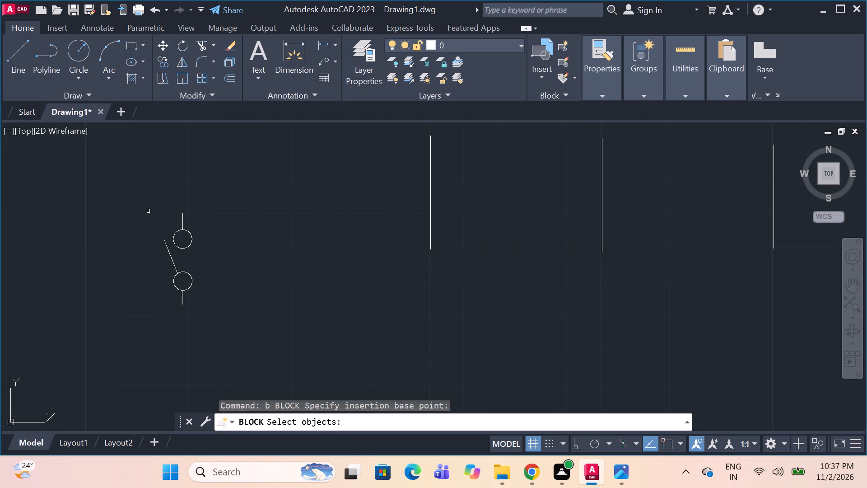
left_click_drag(131, 202, 167, 328)
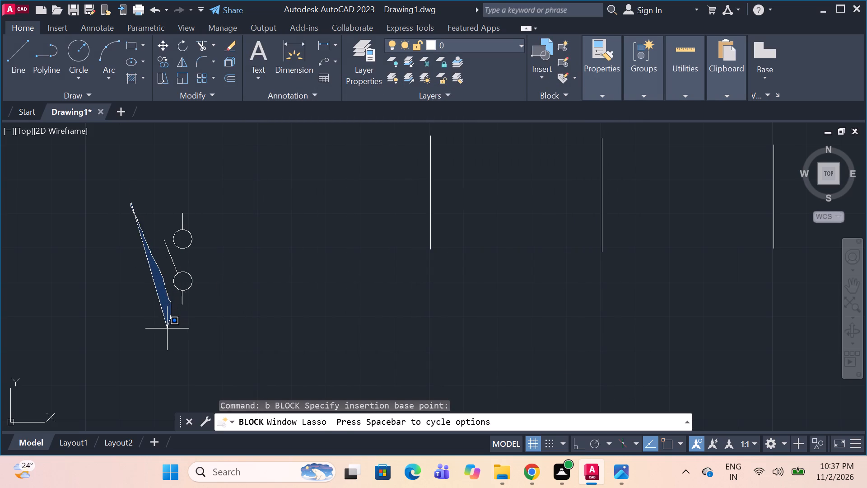
left_click_drag(167, 328, 272, 219)
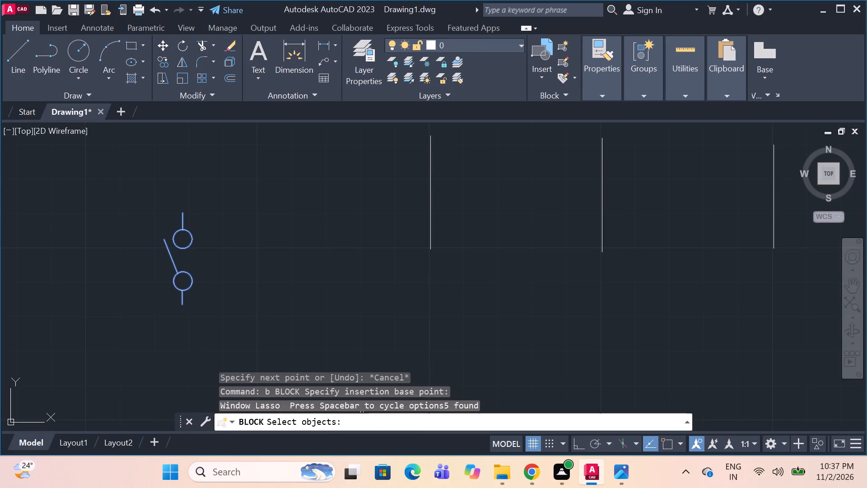
key("space")
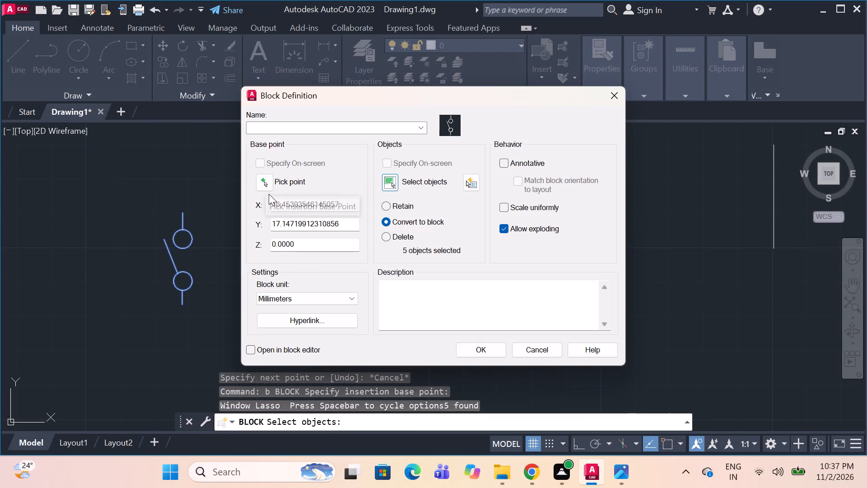
left_click(263, 179)
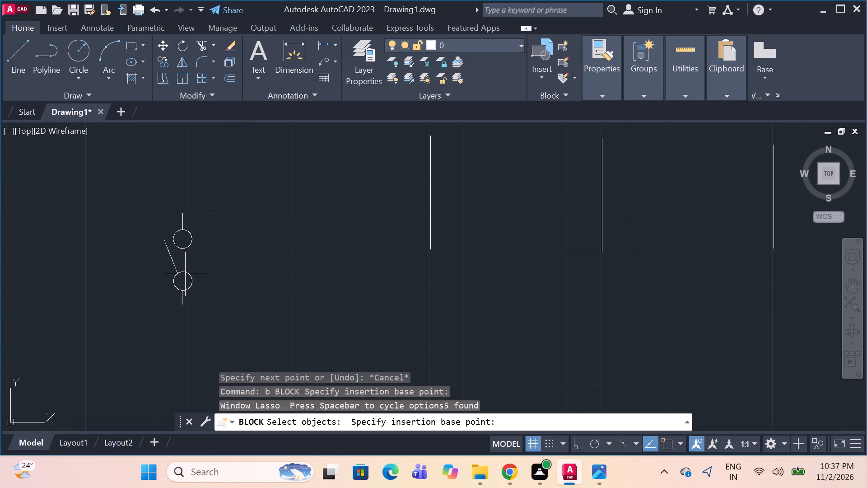
left_click(182, 221)
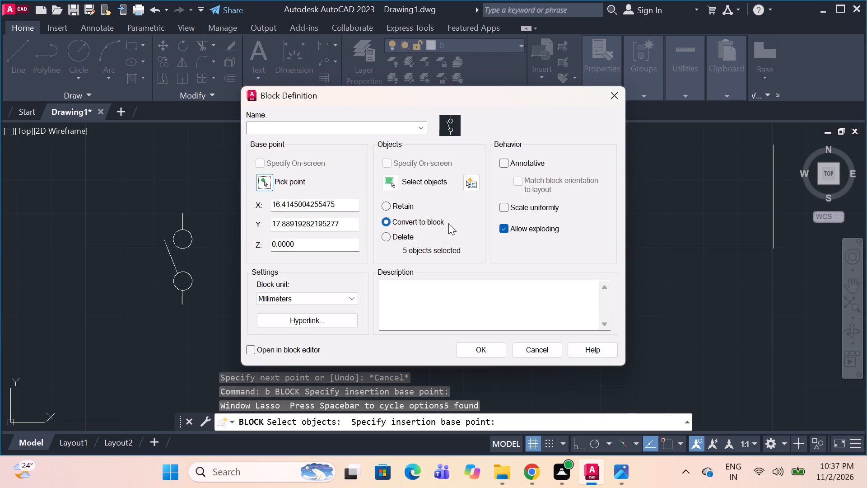
left_click(472, 349)
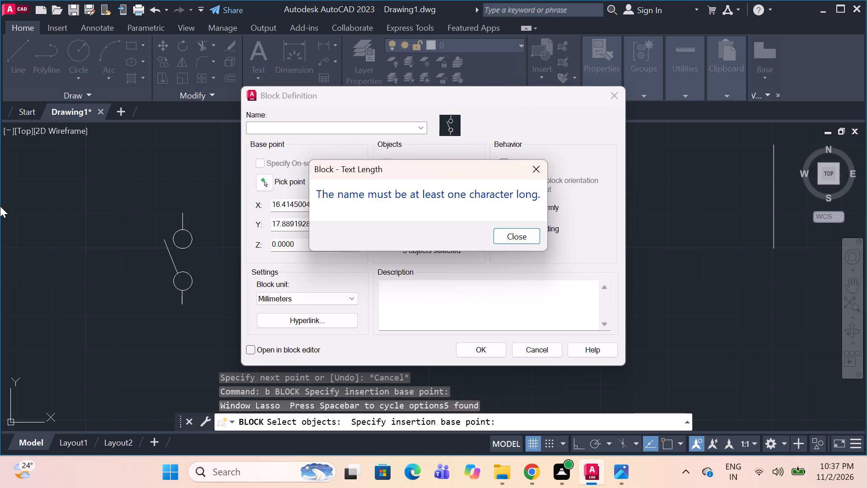
left_click(507, 236)
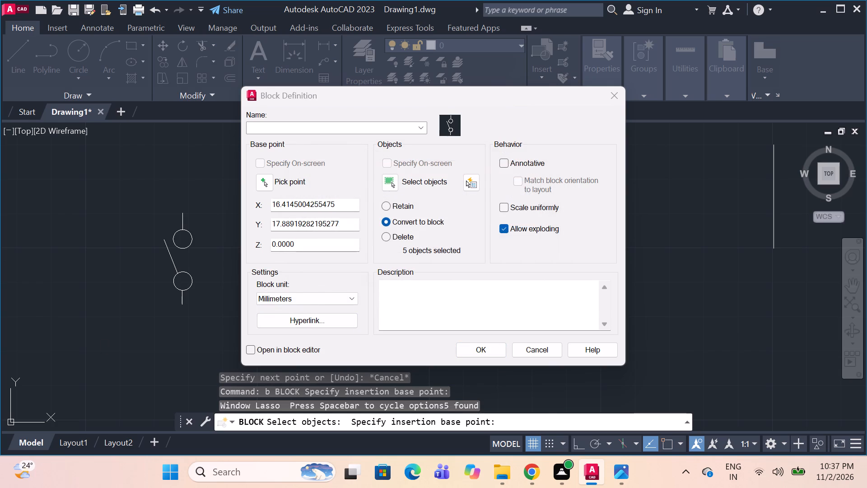
left_click(257, 125)
type("isolator")
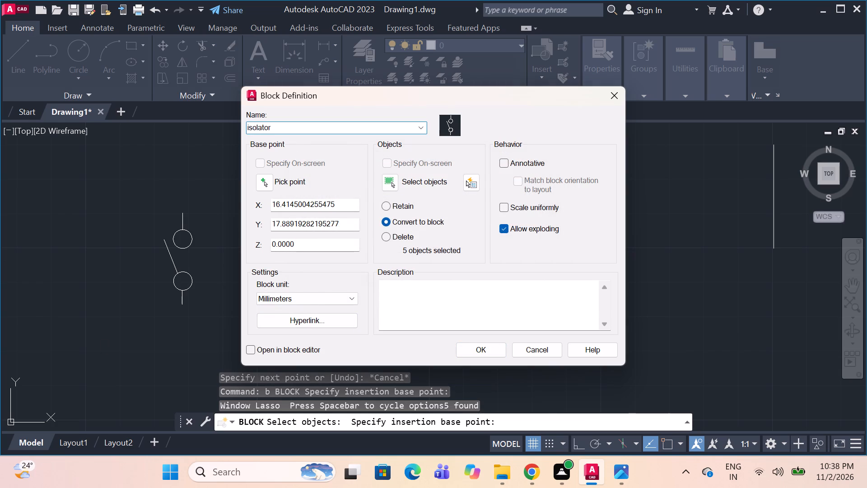
left_click(468, 349)
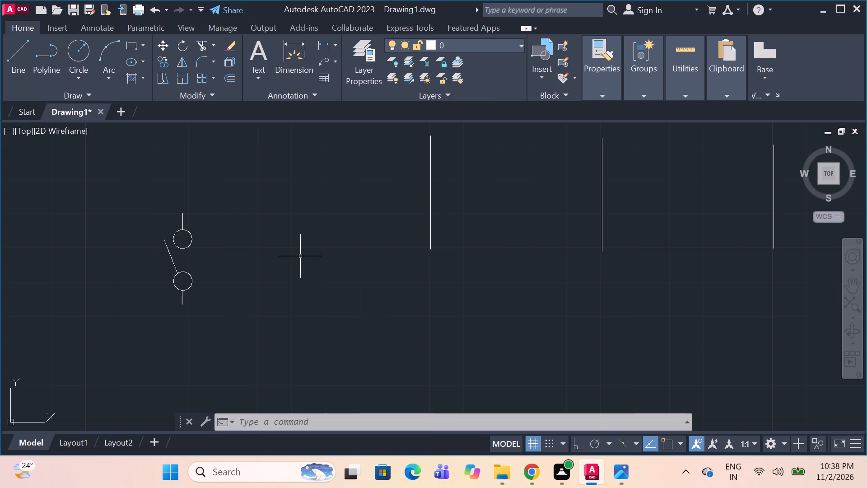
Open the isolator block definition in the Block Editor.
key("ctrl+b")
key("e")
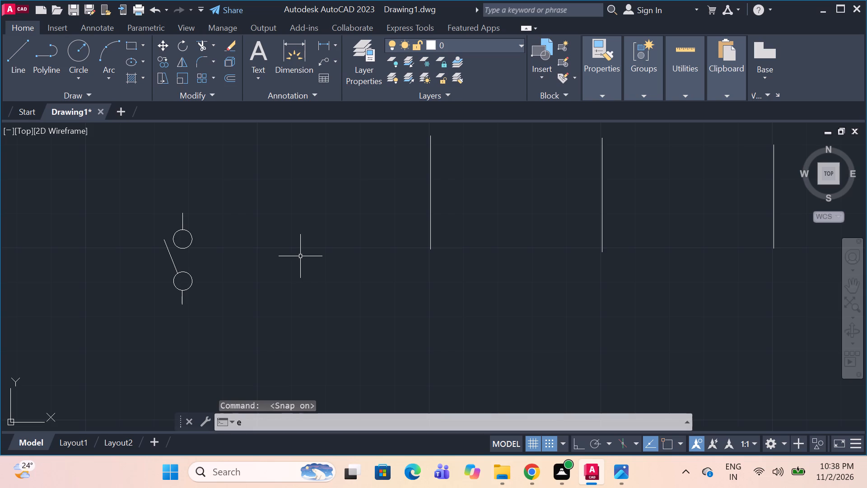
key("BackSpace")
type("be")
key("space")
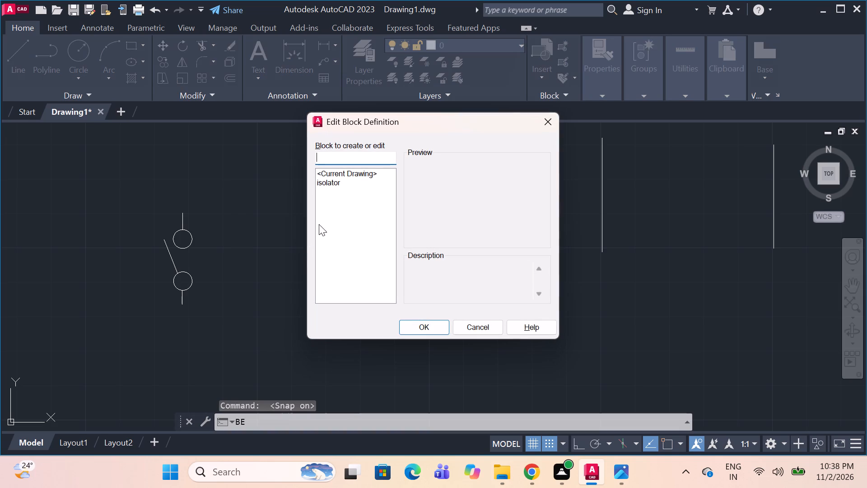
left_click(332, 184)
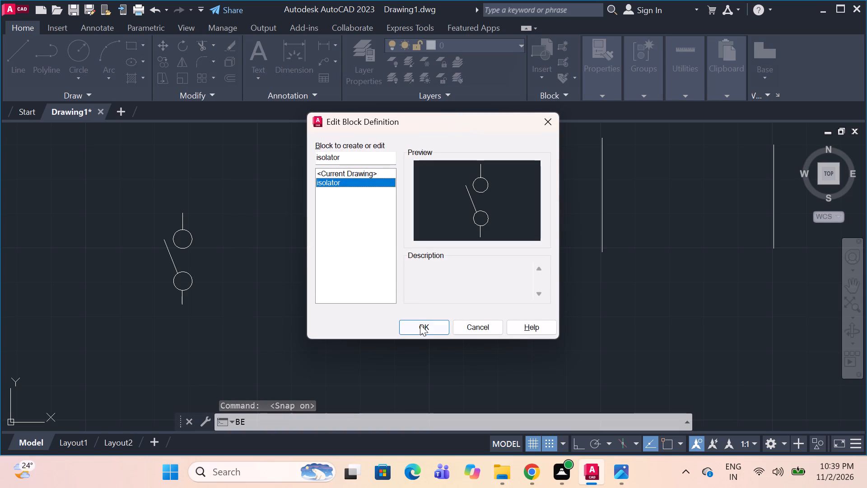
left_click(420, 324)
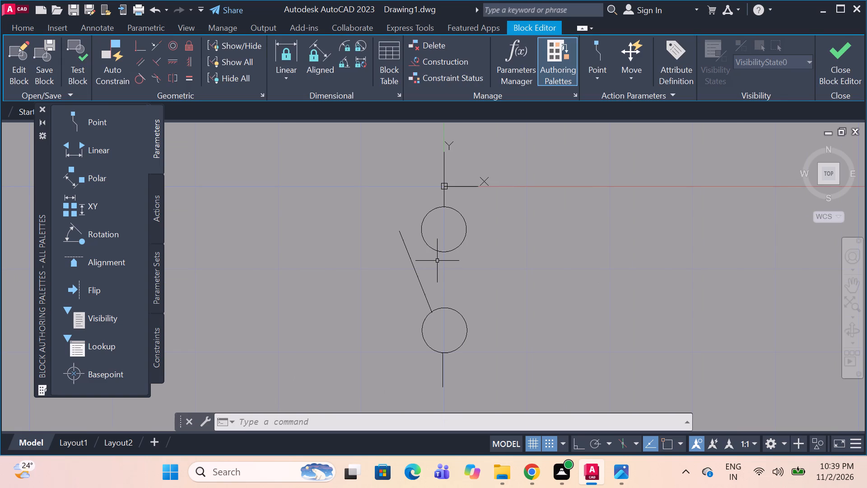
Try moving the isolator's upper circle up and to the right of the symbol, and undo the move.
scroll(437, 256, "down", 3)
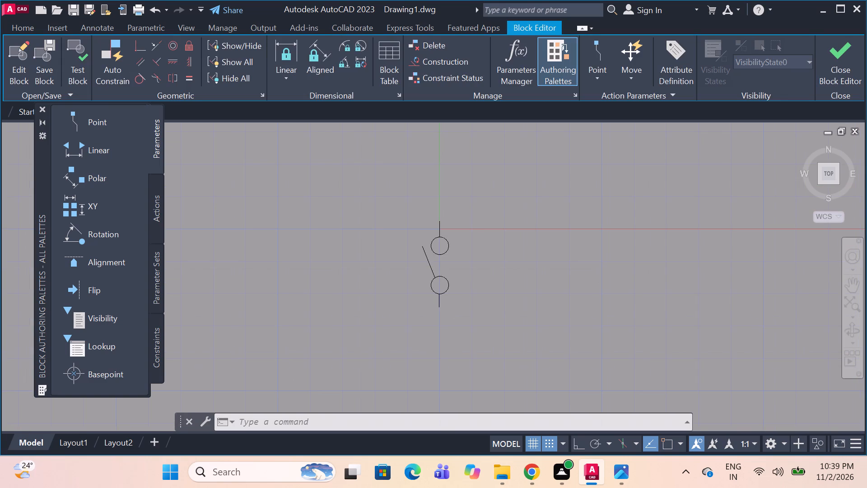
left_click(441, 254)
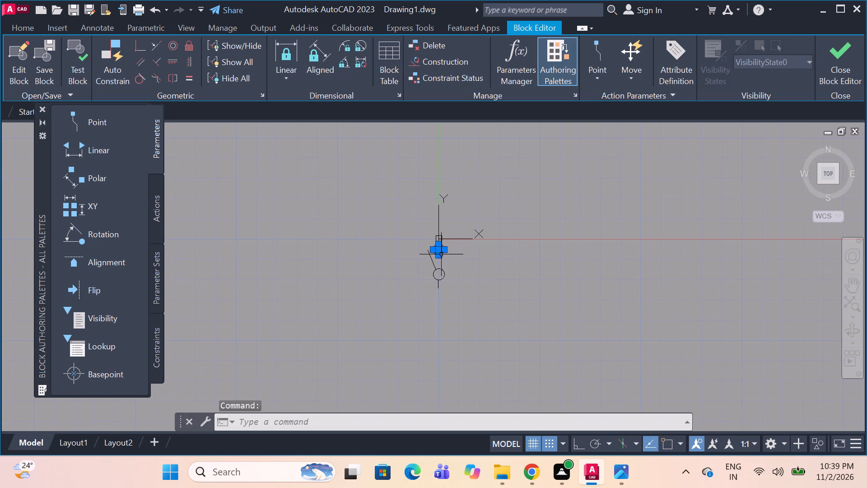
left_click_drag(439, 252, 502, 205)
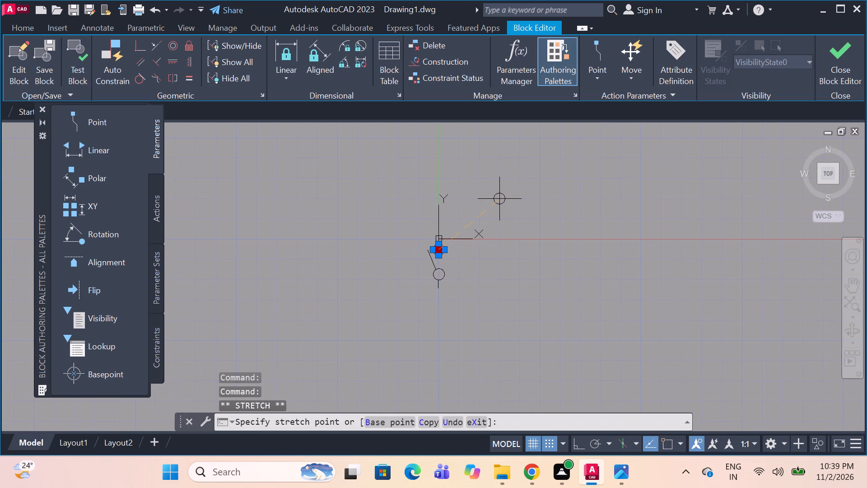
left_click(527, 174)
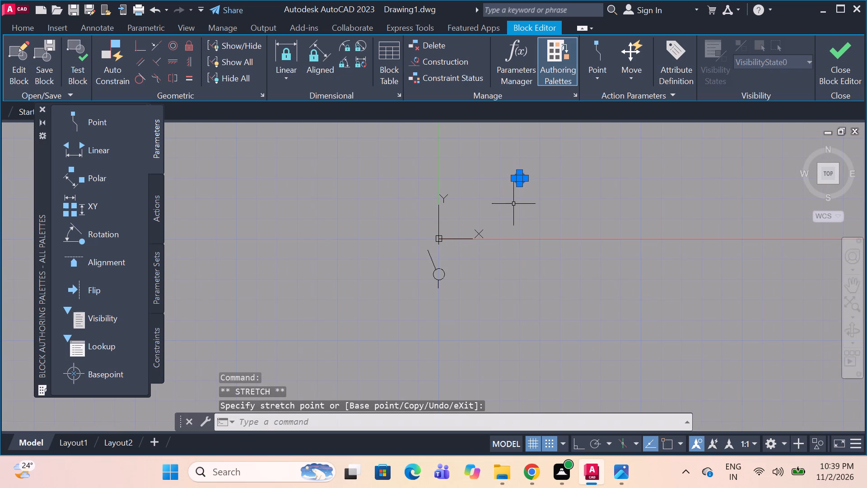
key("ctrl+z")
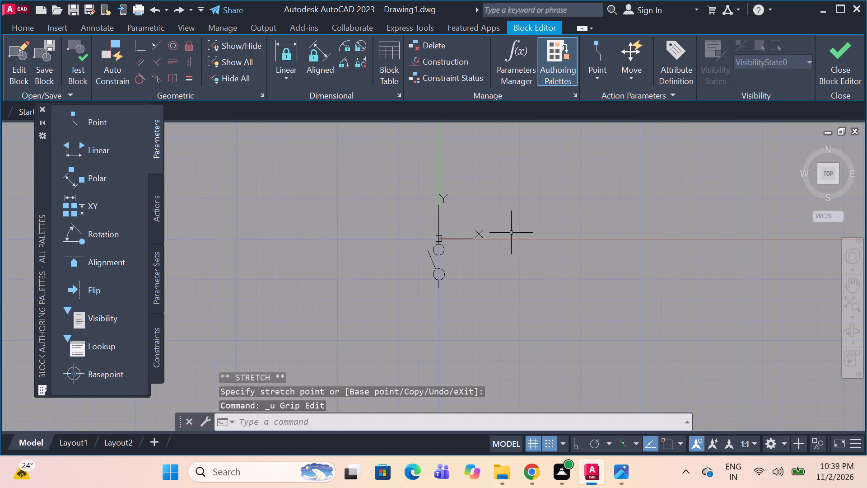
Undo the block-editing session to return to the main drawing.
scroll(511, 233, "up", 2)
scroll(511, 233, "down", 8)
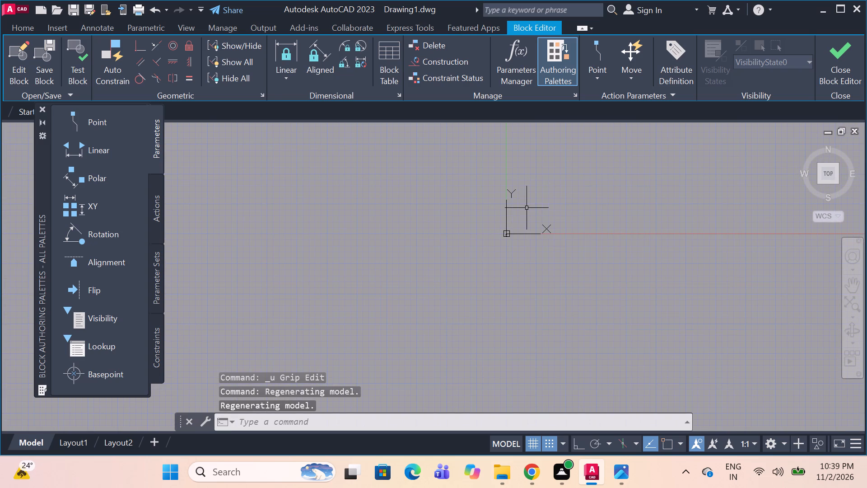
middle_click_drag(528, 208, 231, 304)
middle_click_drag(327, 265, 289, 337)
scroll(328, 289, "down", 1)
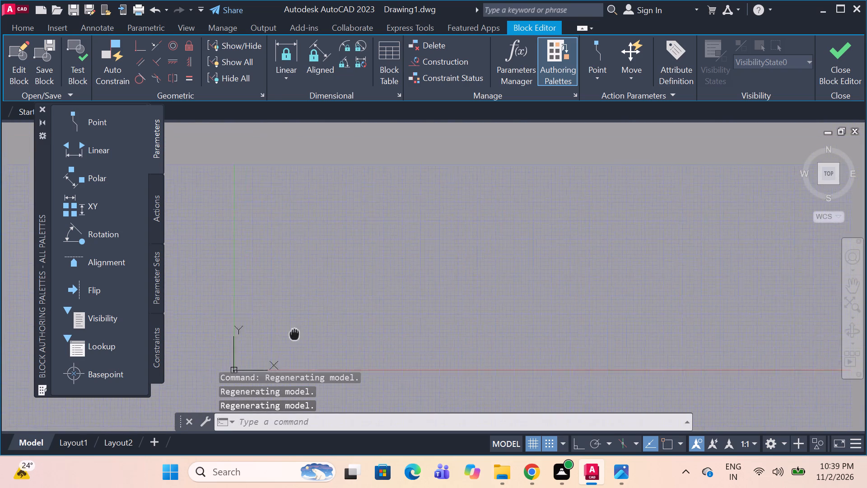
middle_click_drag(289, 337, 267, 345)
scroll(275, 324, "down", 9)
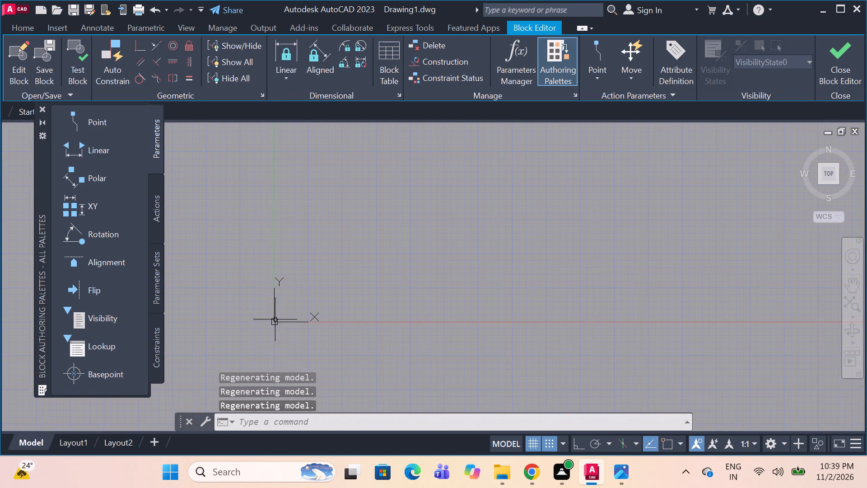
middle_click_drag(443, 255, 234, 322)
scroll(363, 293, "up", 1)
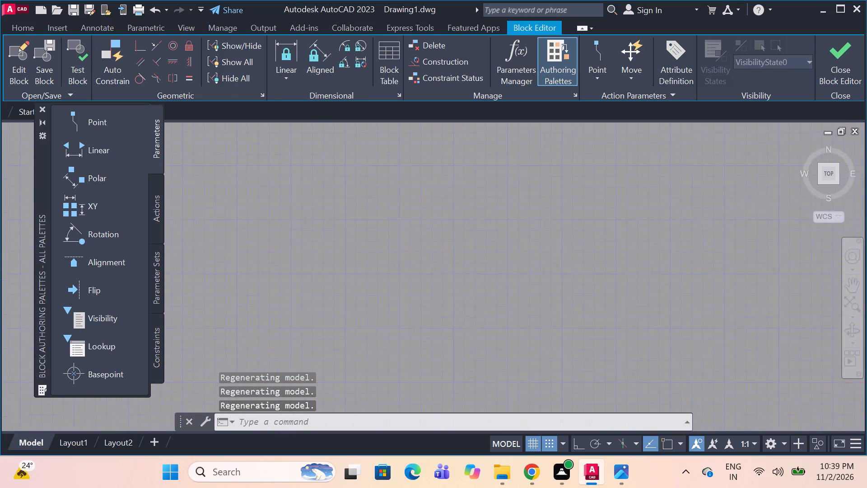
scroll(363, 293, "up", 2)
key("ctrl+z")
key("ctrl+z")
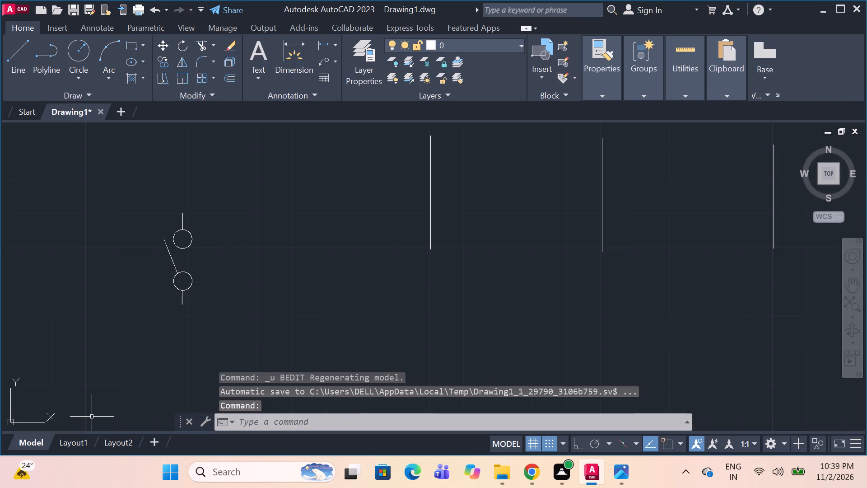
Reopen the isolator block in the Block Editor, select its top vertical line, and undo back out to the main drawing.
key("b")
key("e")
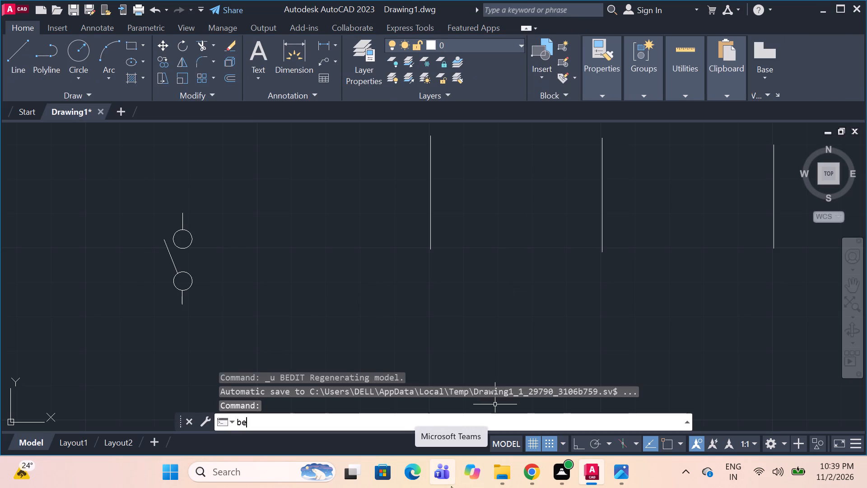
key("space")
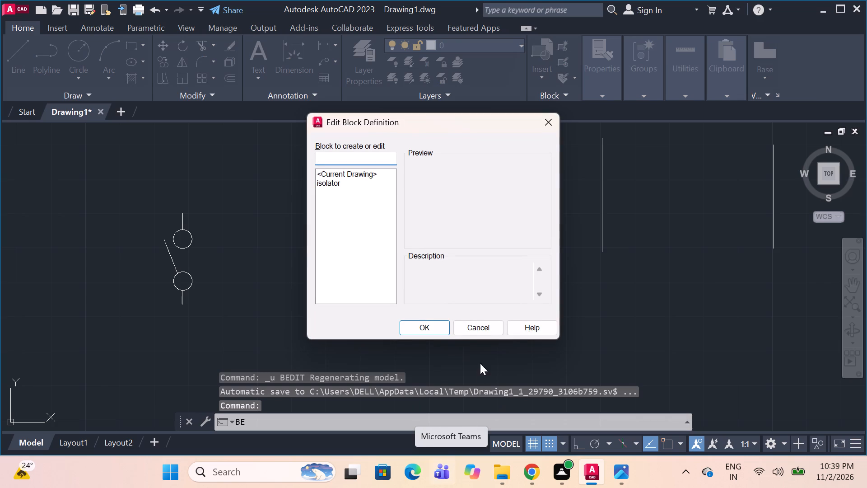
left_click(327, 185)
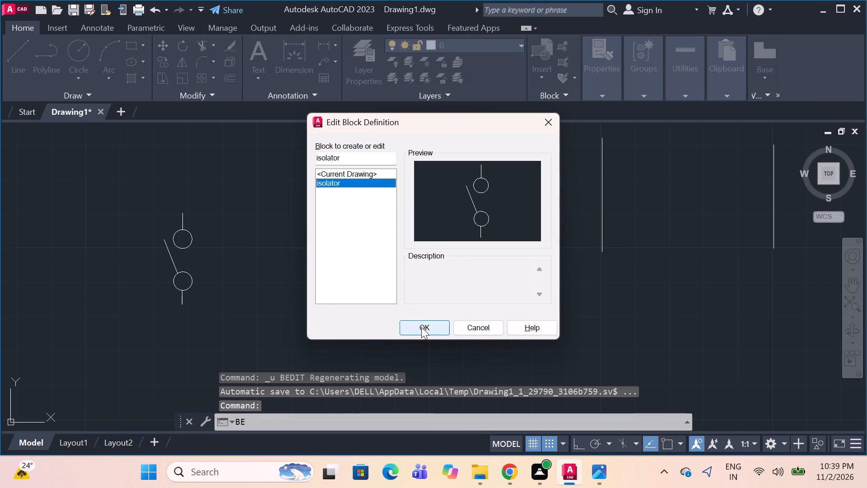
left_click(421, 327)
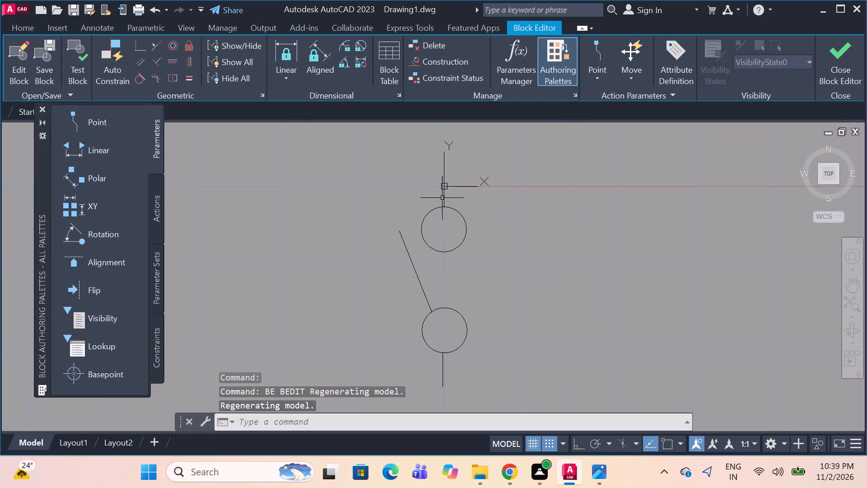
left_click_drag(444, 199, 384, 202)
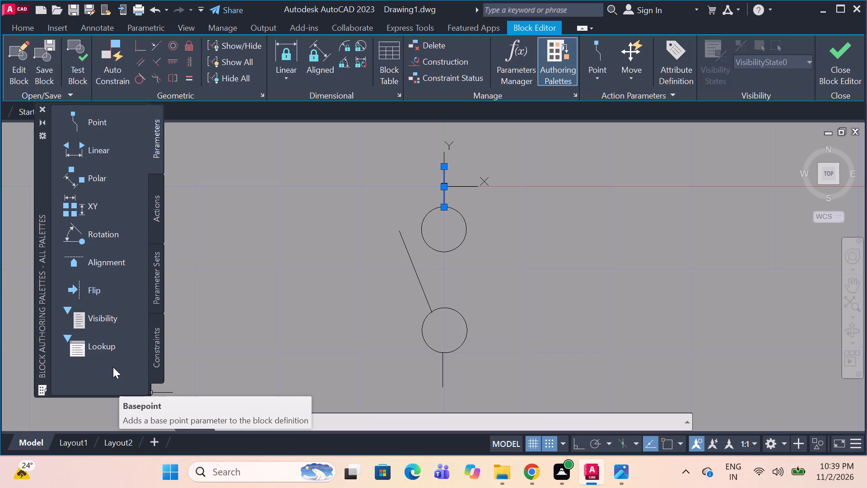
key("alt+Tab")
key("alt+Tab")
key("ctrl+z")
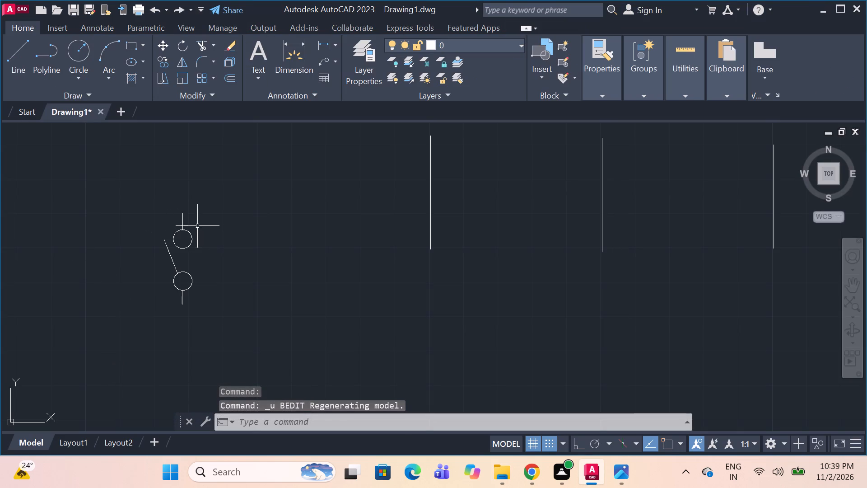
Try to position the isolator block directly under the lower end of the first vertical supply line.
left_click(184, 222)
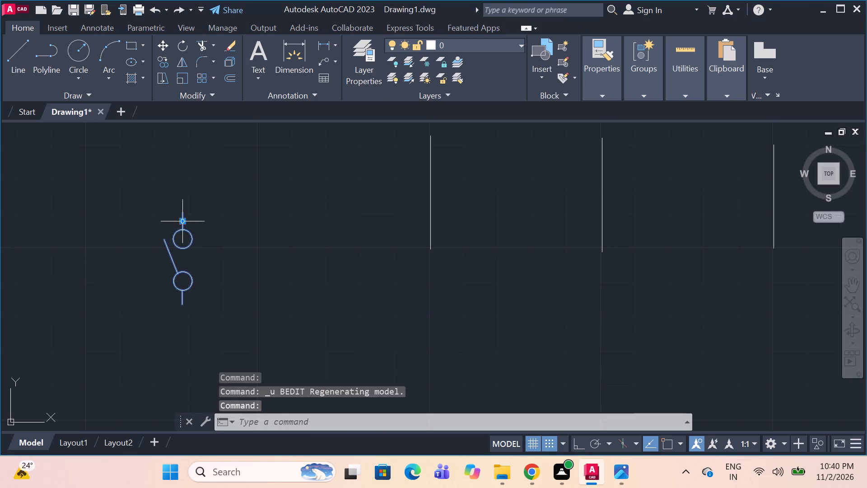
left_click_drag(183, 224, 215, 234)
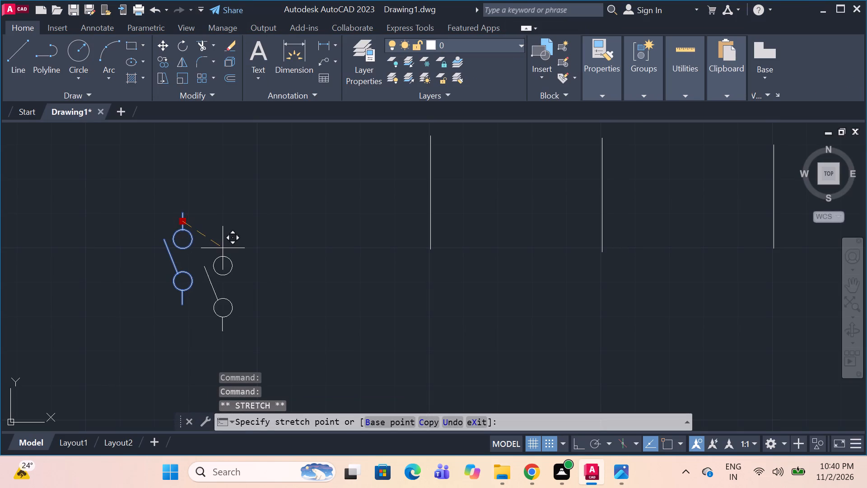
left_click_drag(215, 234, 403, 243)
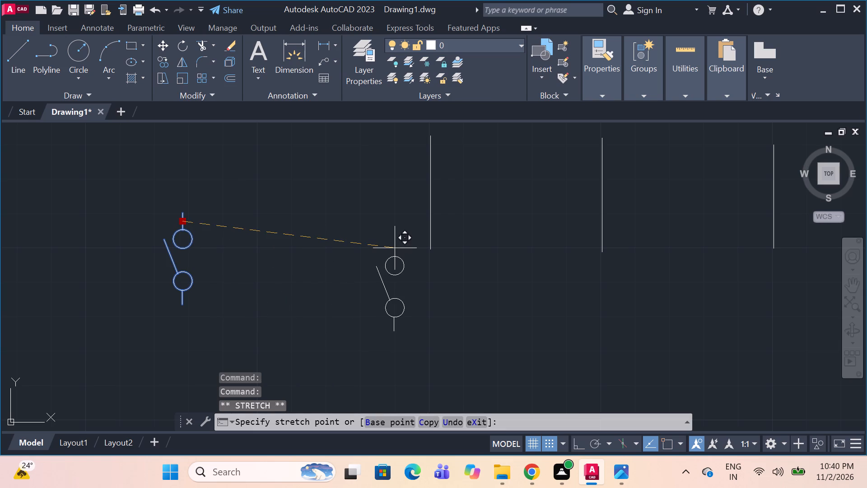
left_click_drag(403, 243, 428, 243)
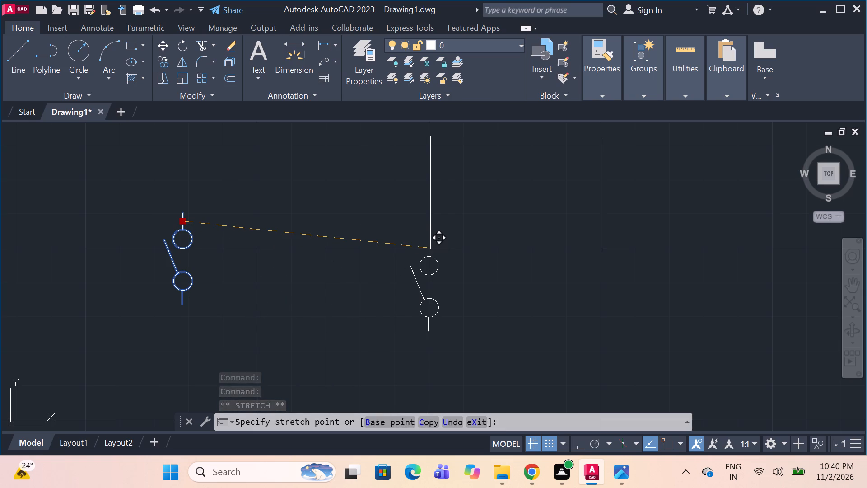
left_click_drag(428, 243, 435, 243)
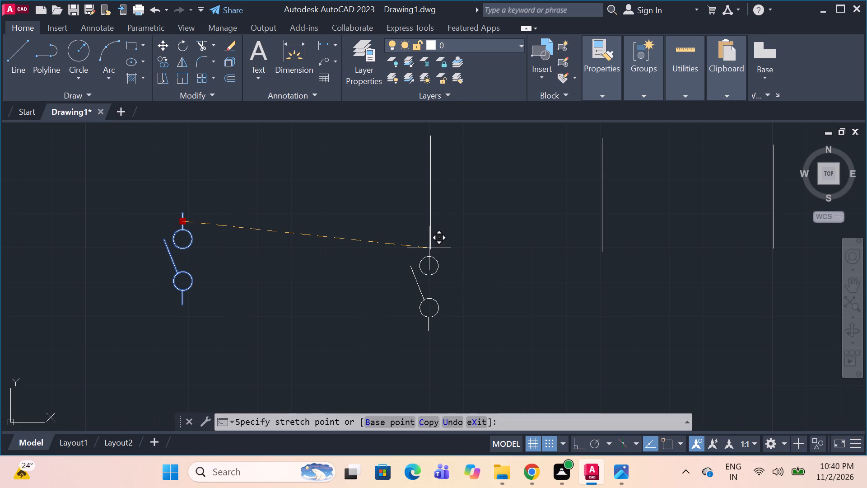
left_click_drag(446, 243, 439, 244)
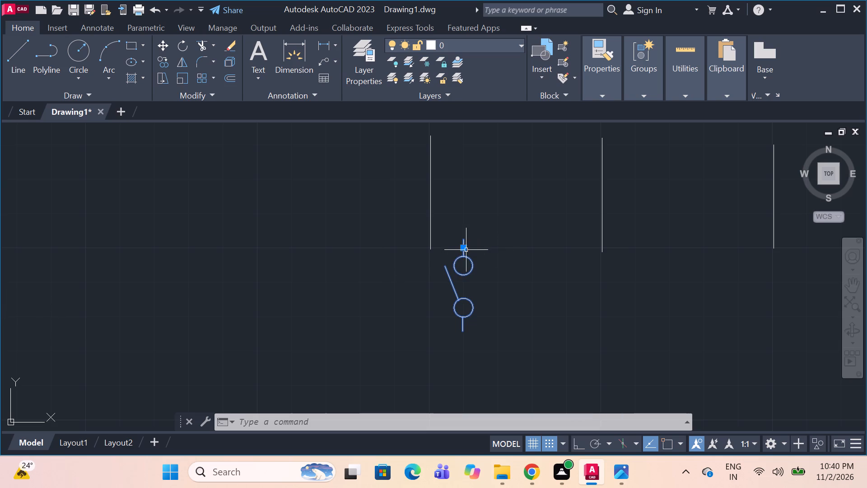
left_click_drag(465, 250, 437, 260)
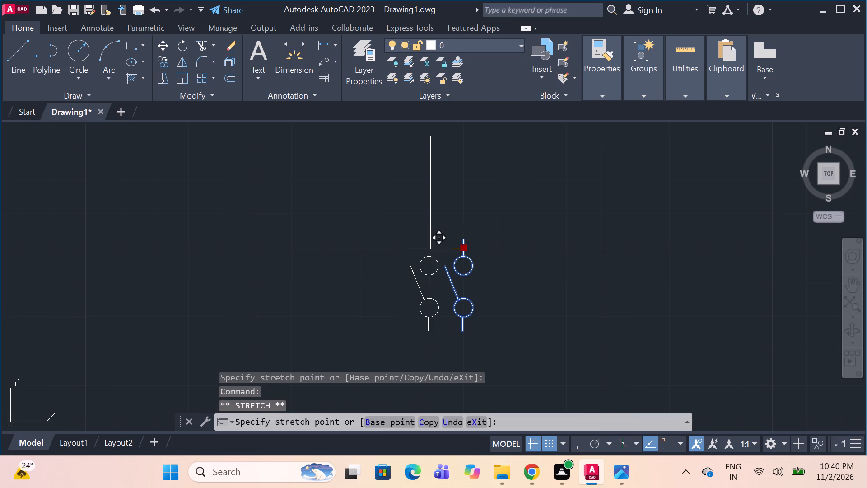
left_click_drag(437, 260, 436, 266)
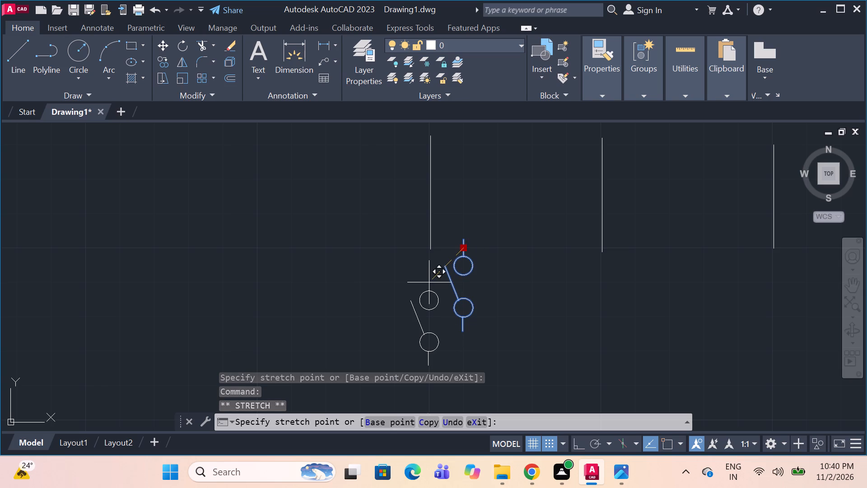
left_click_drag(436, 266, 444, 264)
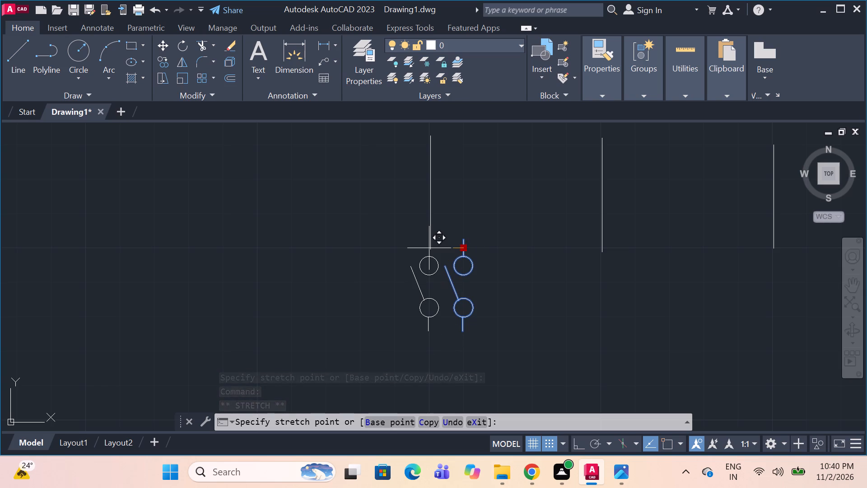
Drop the isolator block in the empty area beside the first vertical line and delete it.
left_click_drag(444, 264, 308, 277)
left_click(305, 277)
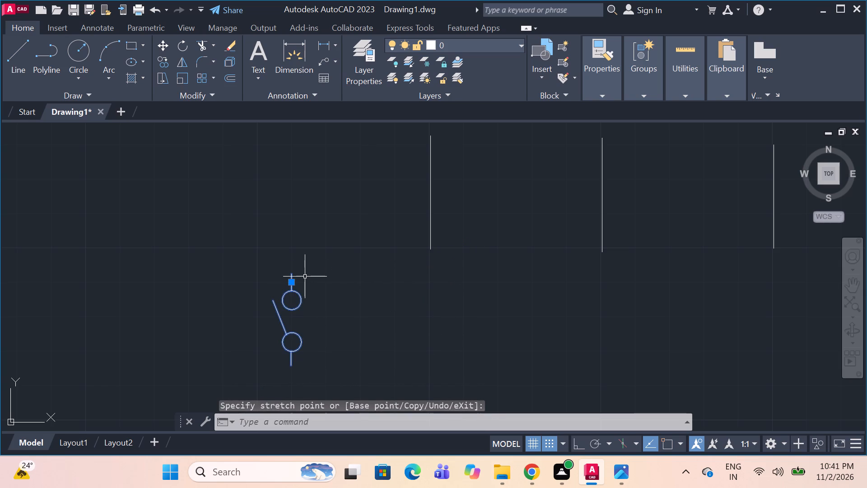
key("Delete")
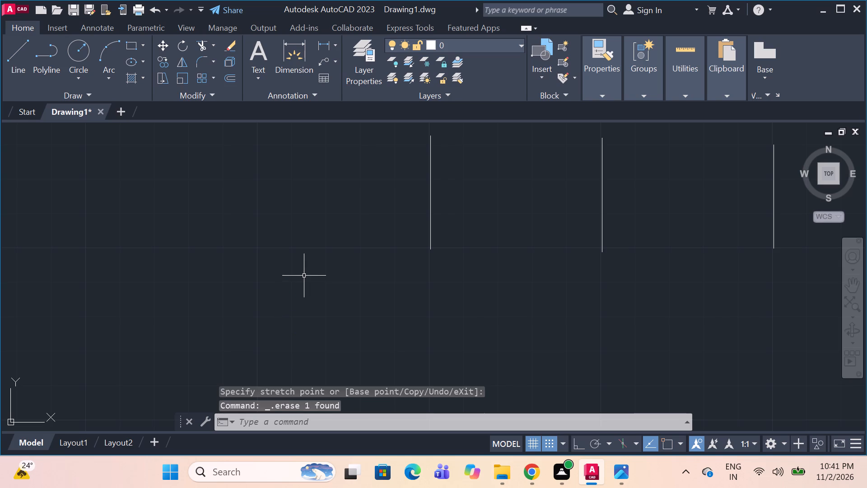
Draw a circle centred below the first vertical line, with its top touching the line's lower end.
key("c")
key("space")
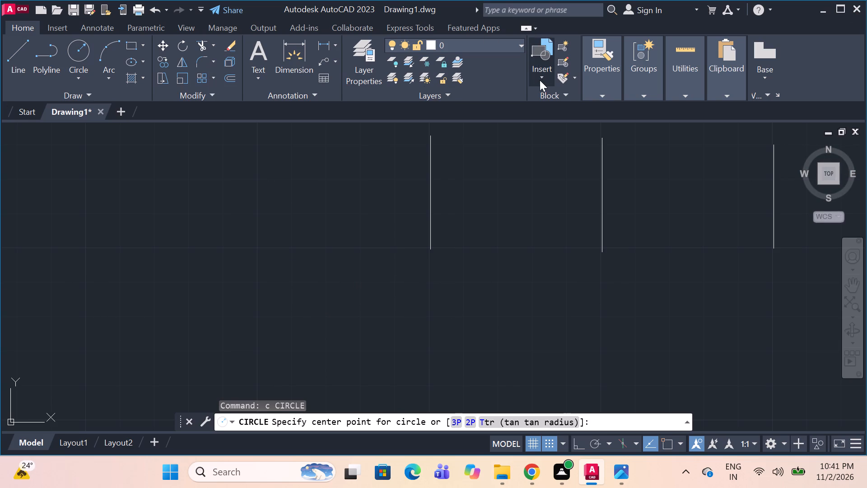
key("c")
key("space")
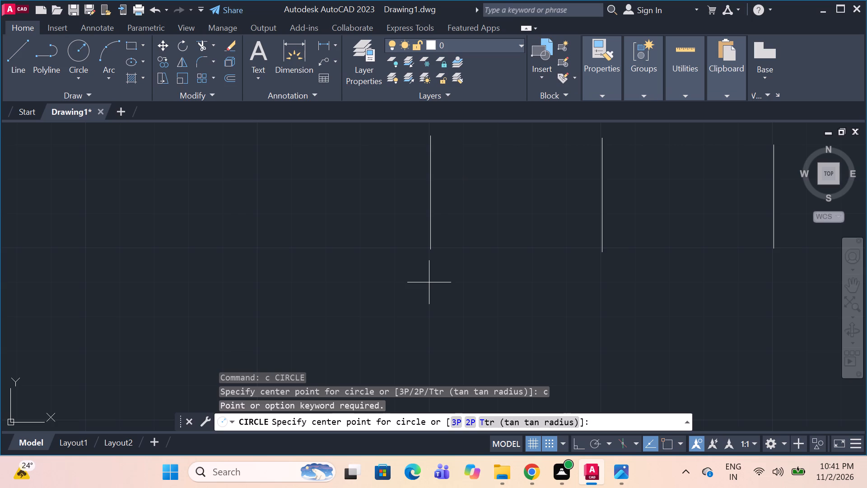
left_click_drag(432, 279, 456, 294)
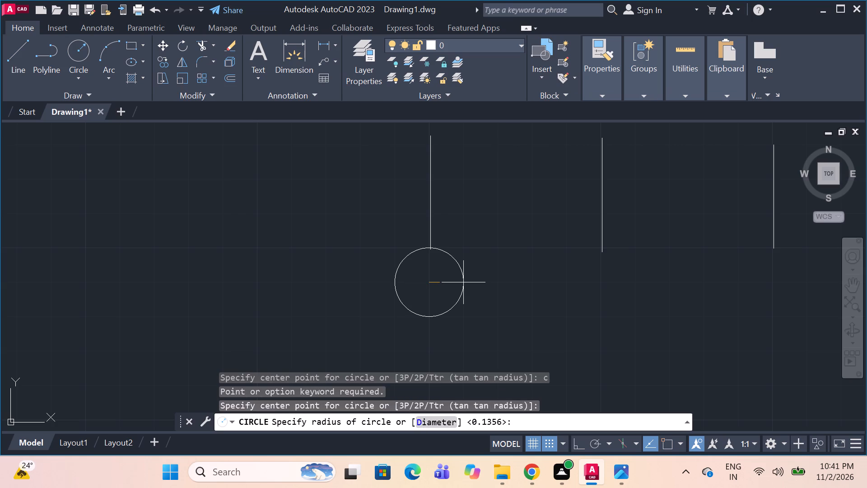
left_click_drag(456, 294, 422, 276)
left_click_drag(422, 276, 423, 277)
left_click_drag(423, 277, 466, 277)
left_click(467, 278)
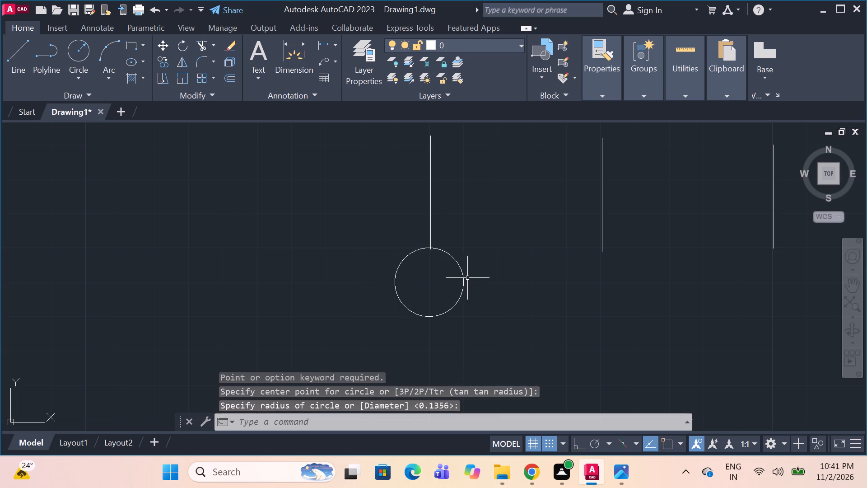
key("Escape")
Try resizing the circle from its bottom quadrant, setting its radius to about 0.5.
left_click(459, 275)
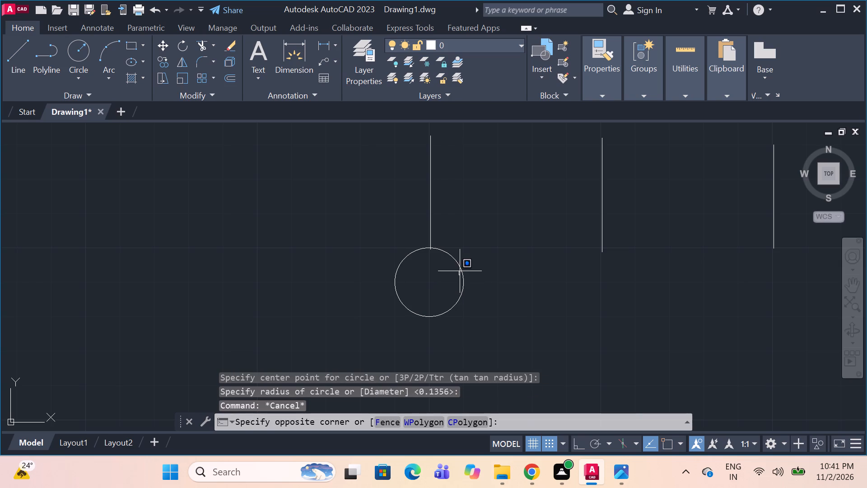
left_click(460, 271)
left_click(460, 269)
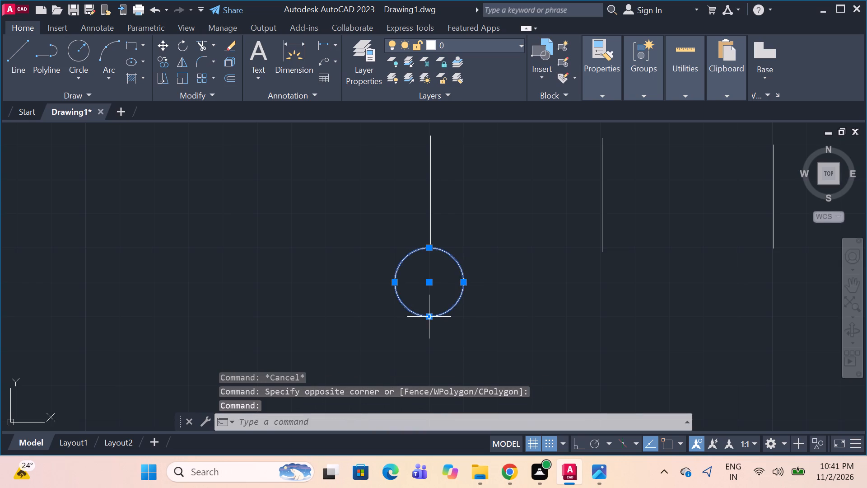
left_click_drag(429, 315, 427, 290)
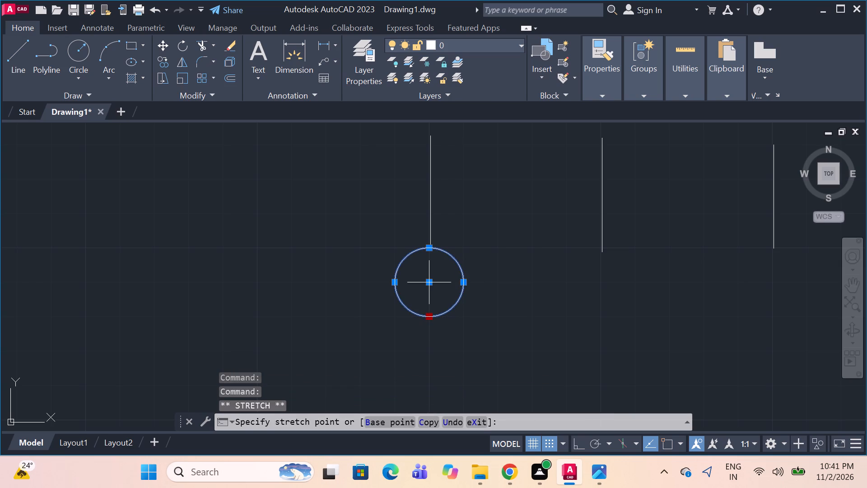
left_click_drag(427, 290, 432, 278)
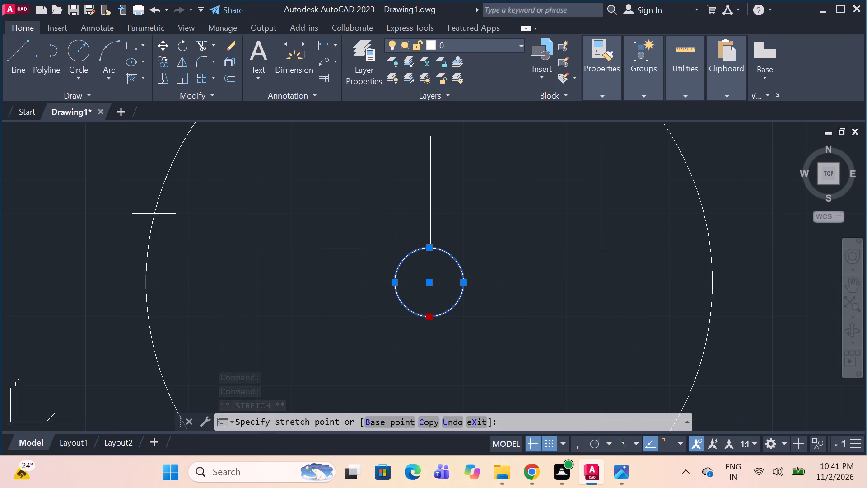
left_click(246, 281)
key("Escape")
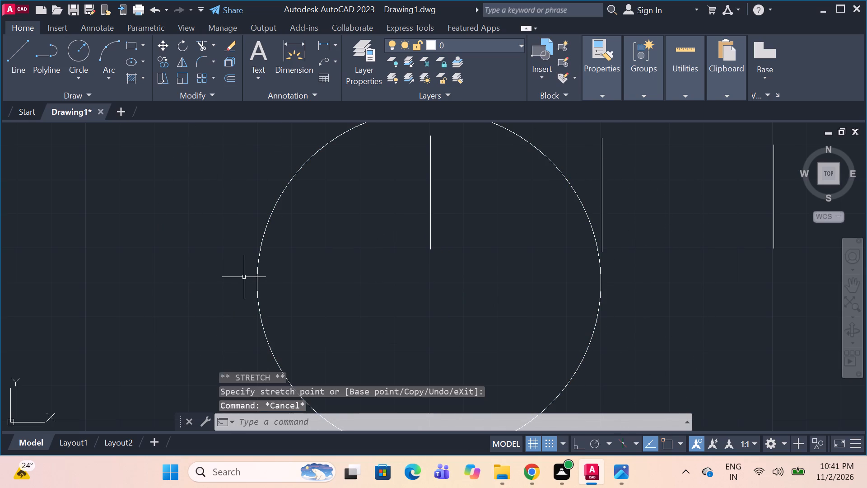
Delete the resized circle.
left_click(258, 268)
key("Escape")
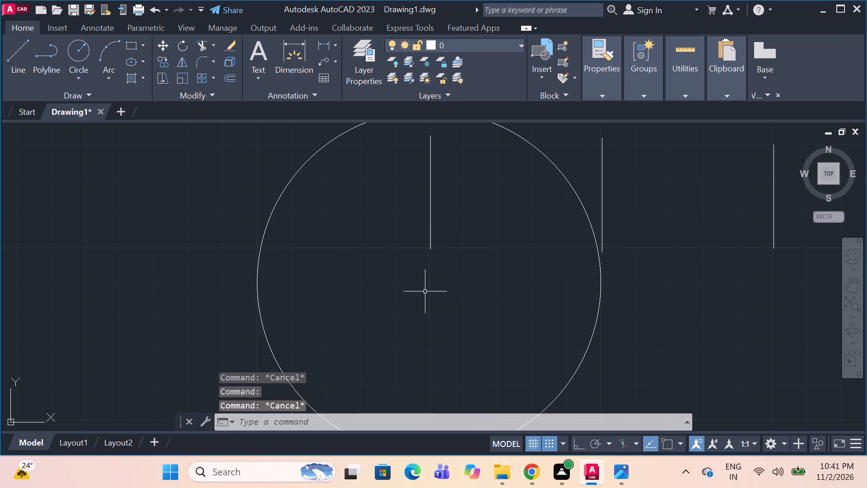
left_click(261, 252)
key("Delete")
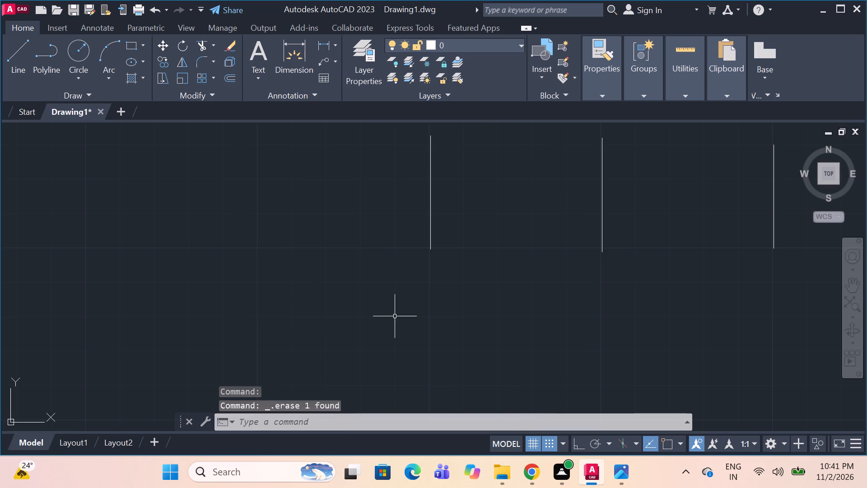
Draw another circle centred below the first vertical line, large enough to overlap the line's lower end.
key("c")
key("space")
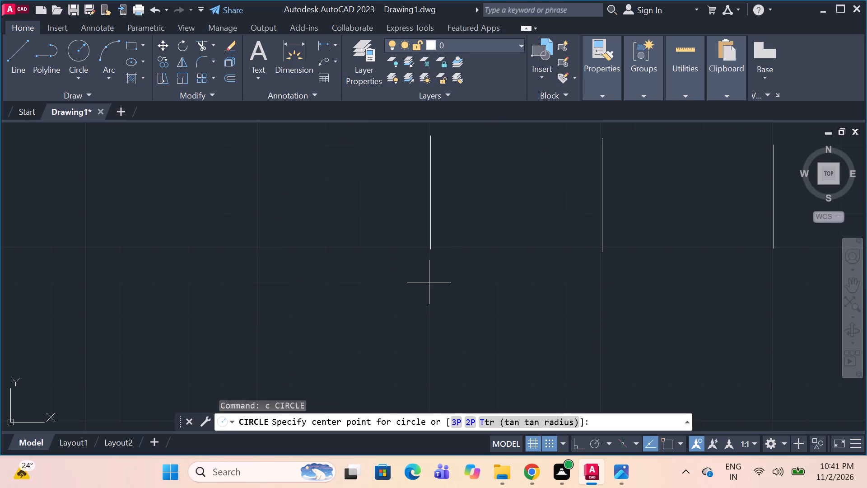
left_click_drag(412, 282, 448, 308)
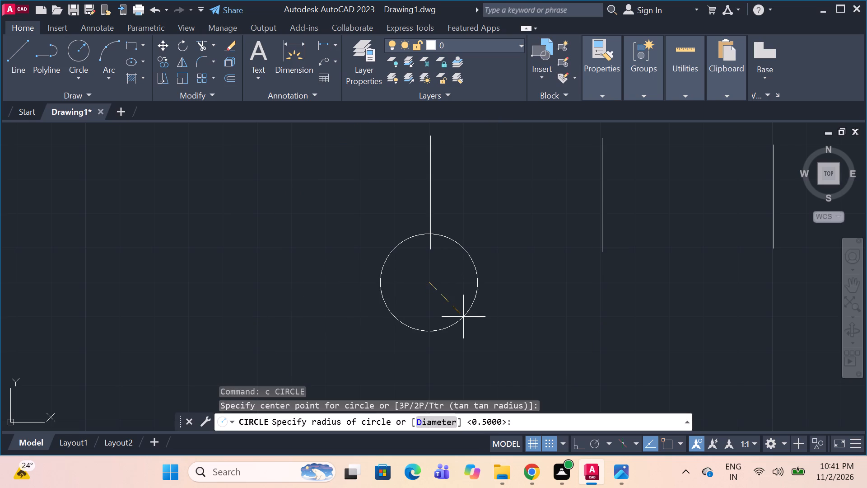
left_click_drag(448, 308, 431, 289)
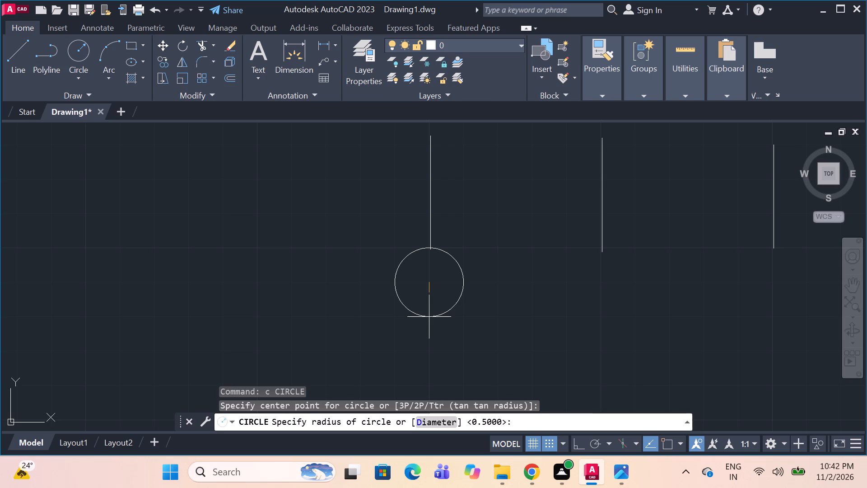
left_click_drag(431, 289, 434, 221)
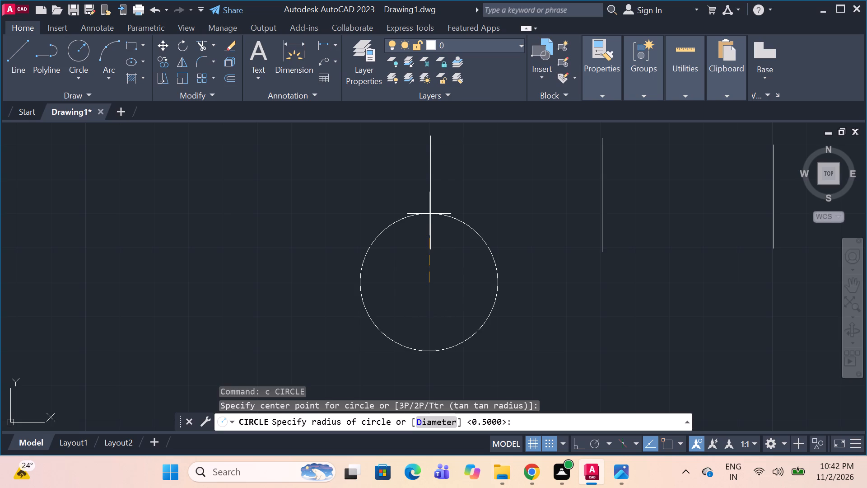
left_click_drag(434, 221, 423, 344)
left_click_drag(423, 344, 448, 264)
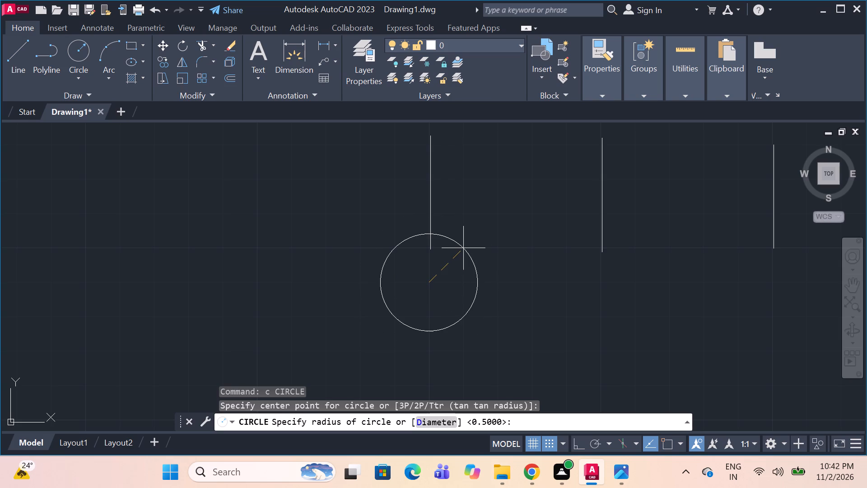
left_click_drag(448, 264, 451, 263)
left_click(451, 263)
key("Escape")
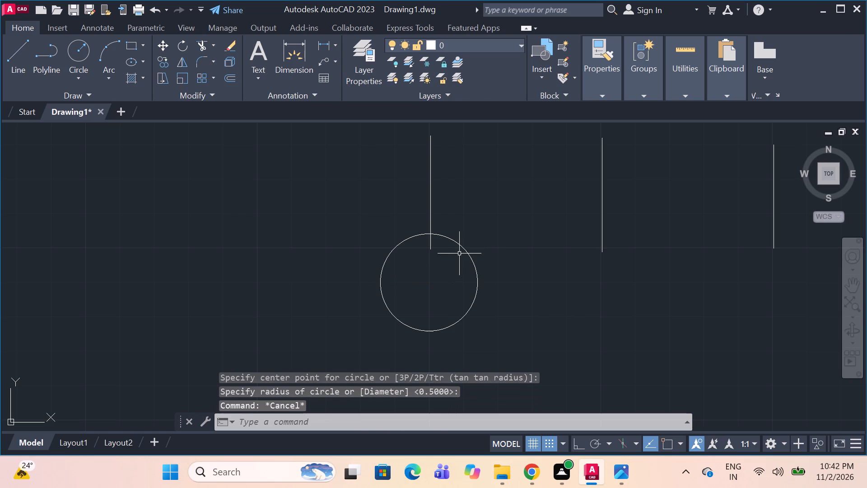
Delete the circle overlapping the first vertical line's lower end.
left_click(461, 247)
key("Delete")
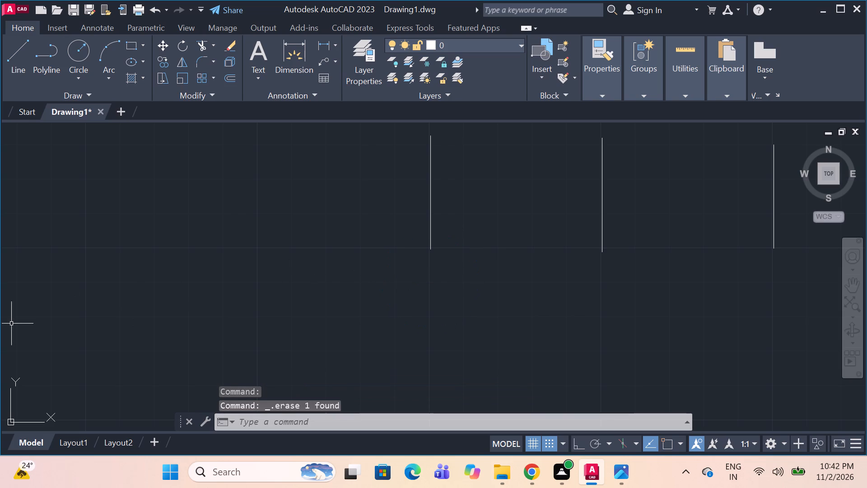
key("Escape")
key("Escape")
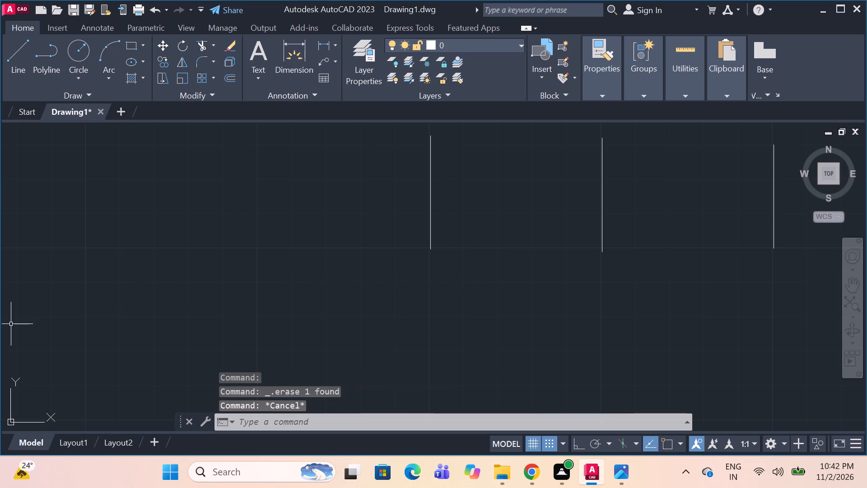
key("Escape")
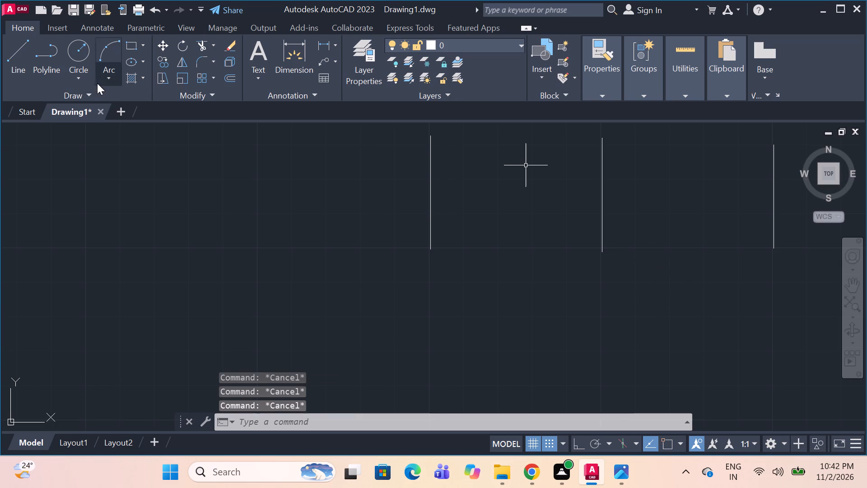
Draw a circle centred below the first vertical line, with its top just touching the line's lower end.
left_click(89, 58)
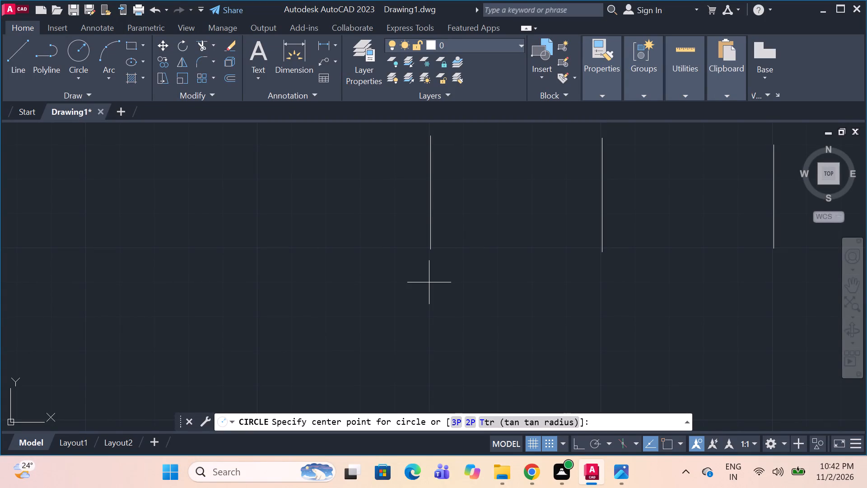
left_click_drag(431, 270, 437, 272)
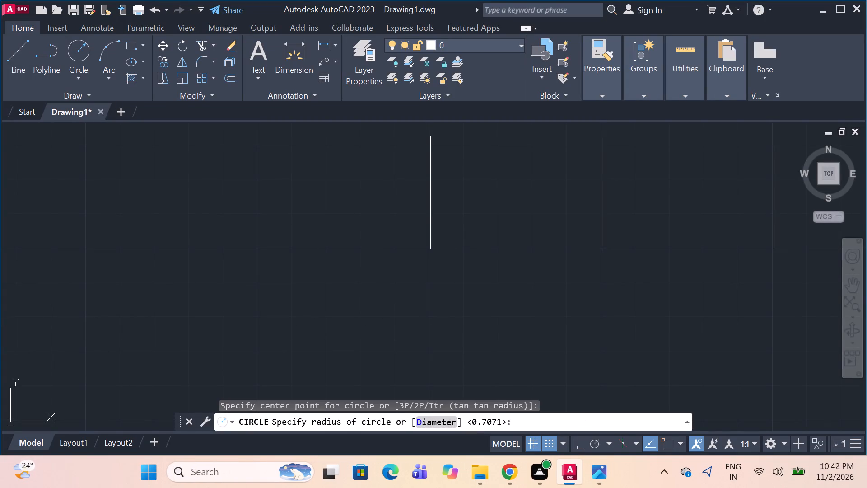
left_click_drag(437, 272, 431, 256)
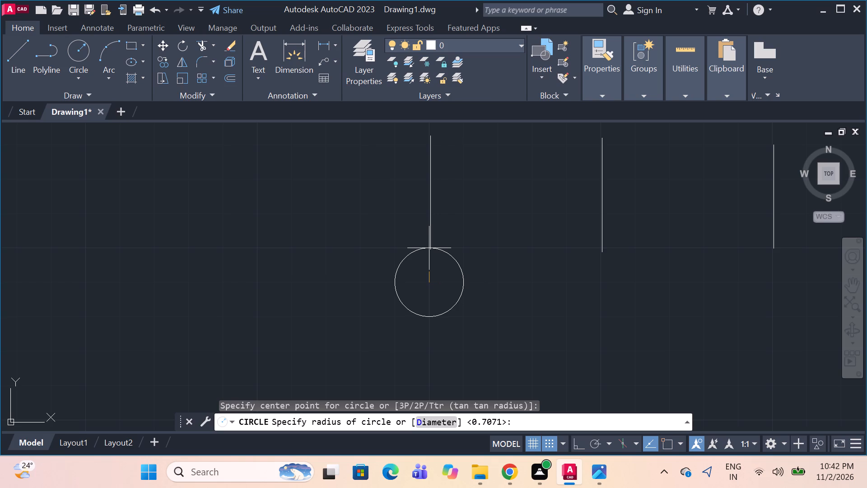
left_click_drag(431, 256, 416, 243)
left_click(416, 243)
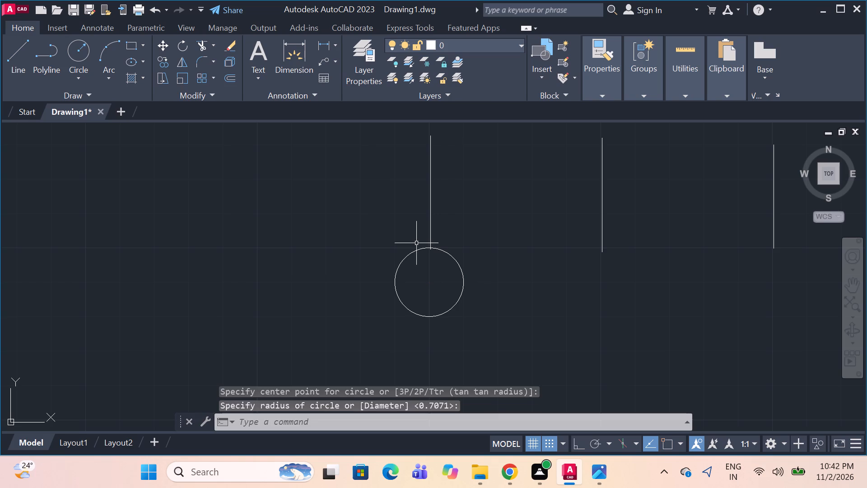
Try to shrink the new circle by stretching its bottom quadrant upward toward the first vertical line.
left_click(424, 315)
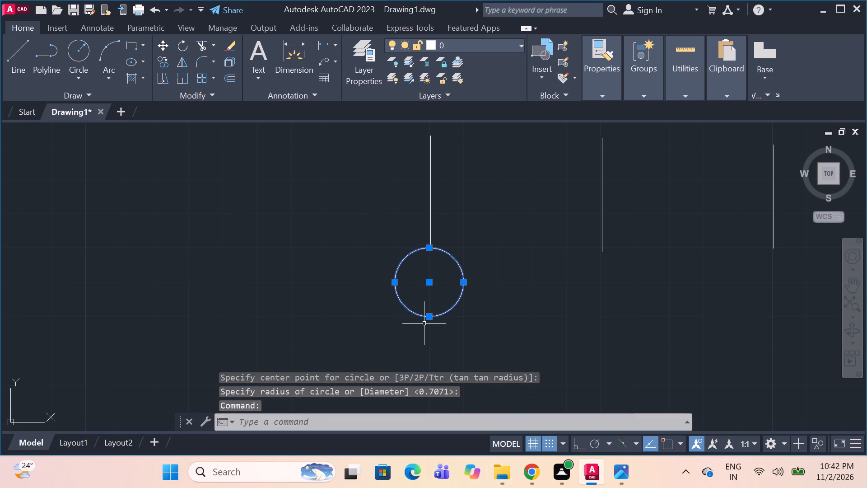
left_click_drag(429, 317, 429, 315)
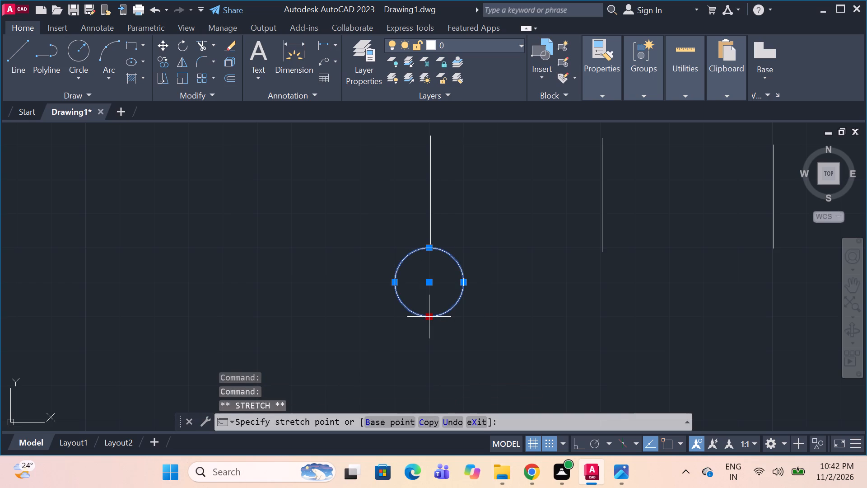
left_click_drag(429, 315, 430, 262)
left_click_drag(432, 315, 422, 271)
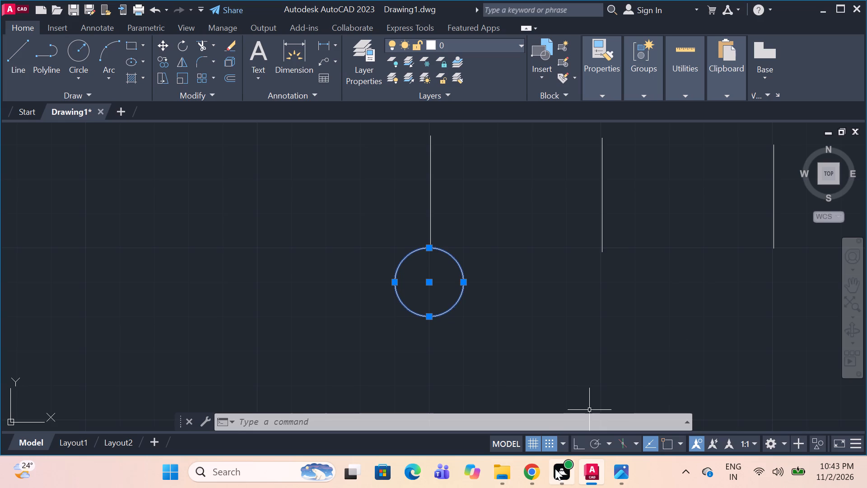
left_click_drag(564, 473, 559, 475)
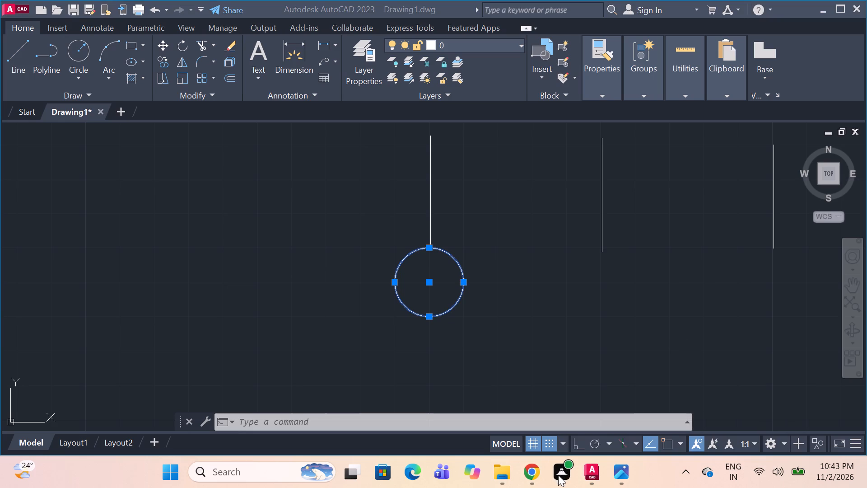
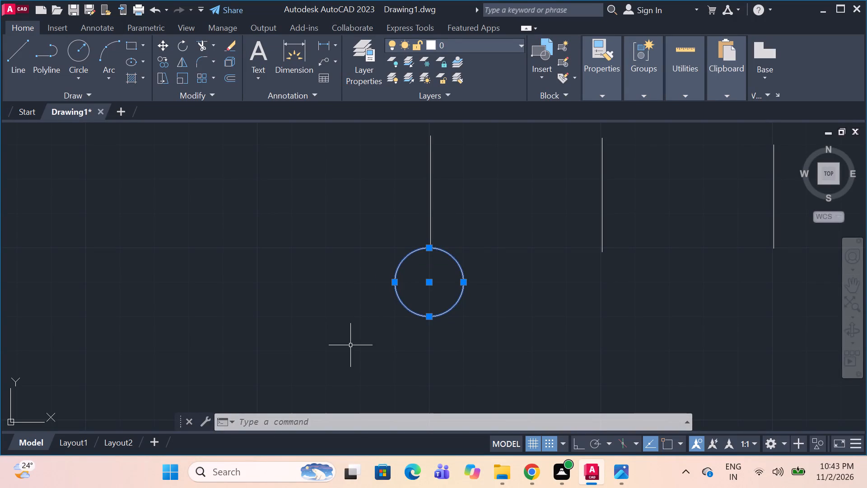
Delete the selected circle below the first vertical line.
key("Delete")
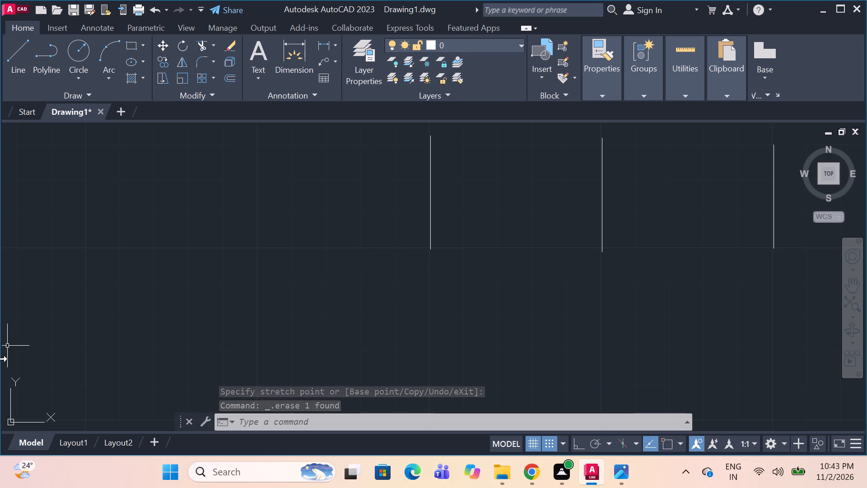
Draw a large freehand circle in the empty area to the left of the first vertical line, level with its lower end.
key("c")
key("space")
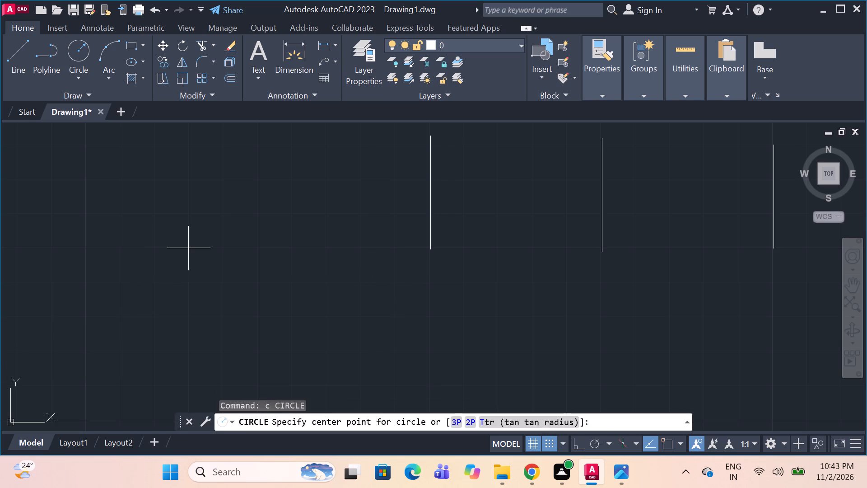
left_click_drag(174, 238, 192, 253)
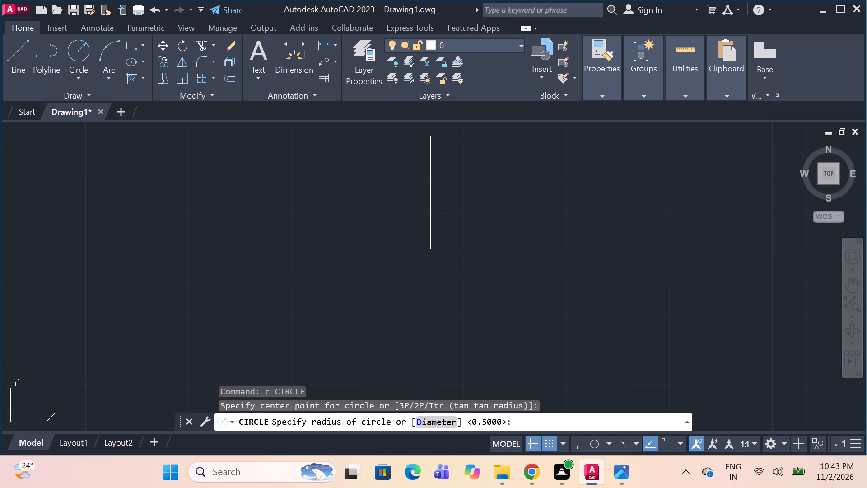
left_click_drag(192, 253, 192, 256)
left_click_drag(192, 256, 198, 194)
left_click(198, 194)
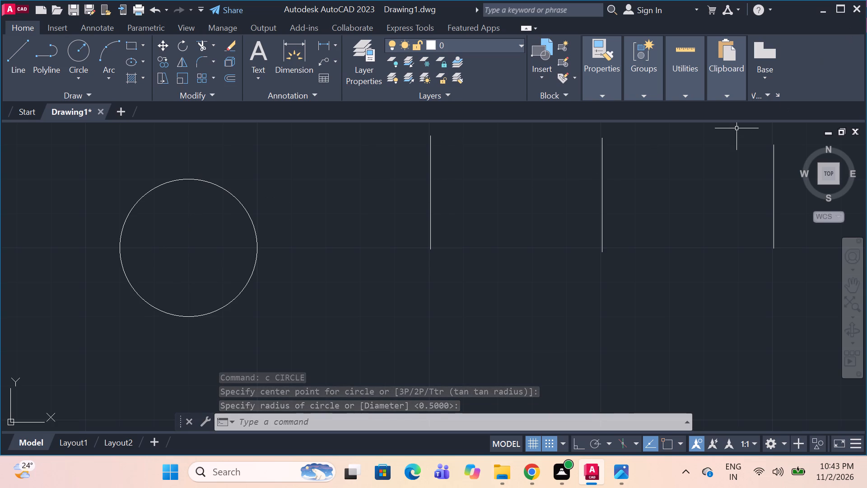
Close AutoCAD without saving the changes to Drawing1.dwg.
left_click(857, 14)
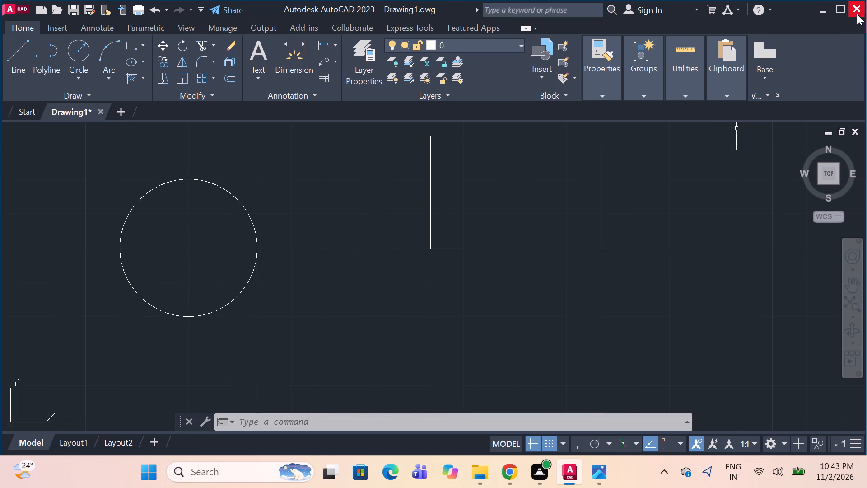
left_click(437, 269)
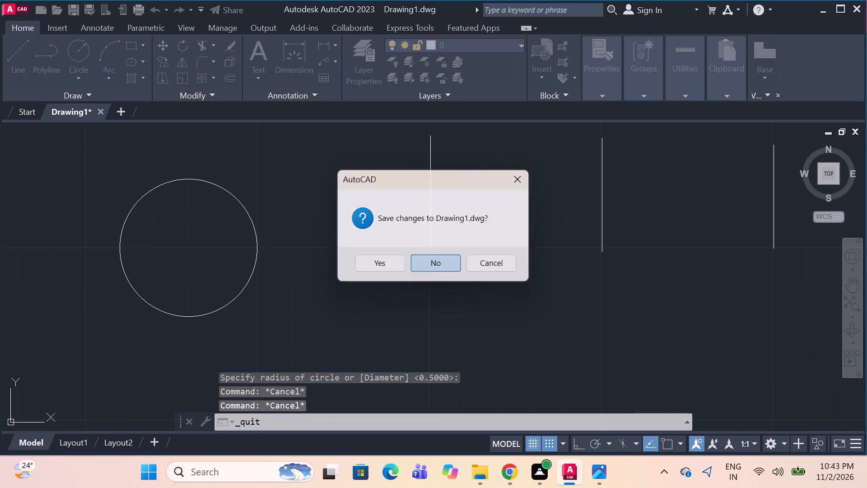
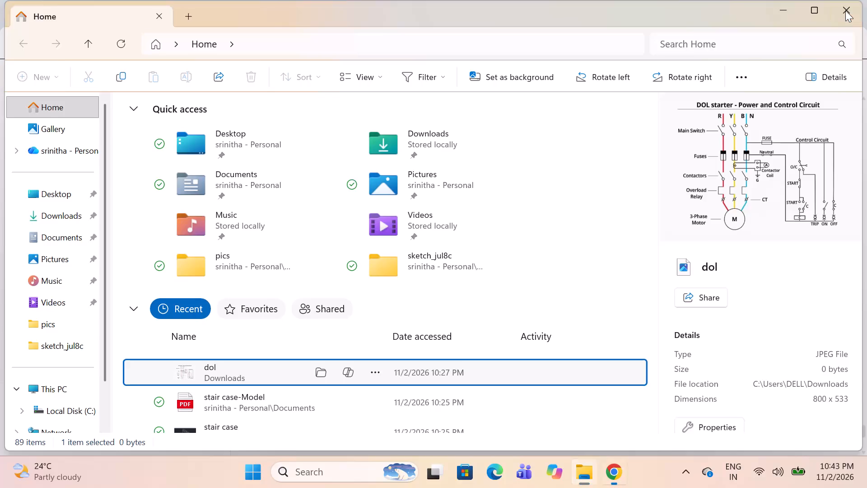
Close the remaining open windows to return to the desktop.
left_click(840, 13)
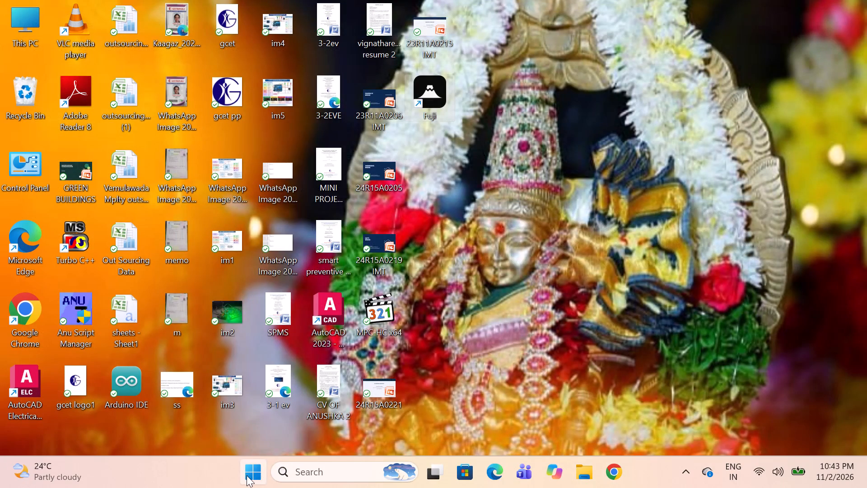
Bring up the computer's power options for locking, shutting down or restarting.
left_click(247, 475)
left_click(531, 422)
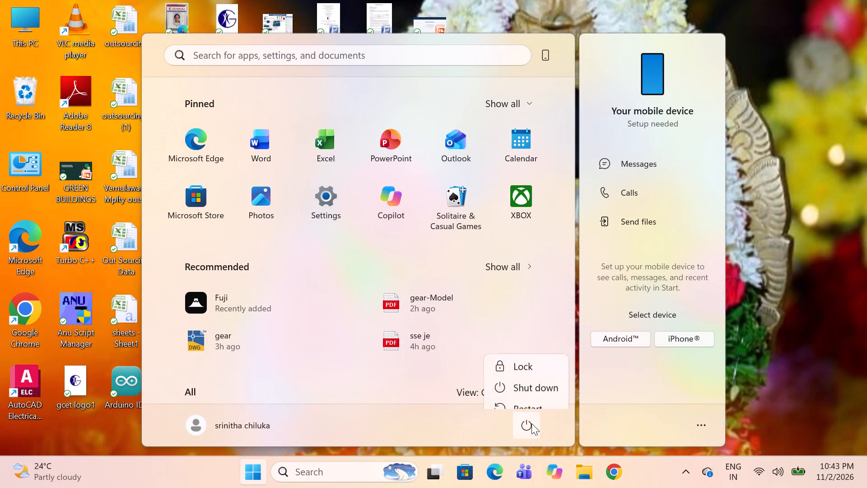
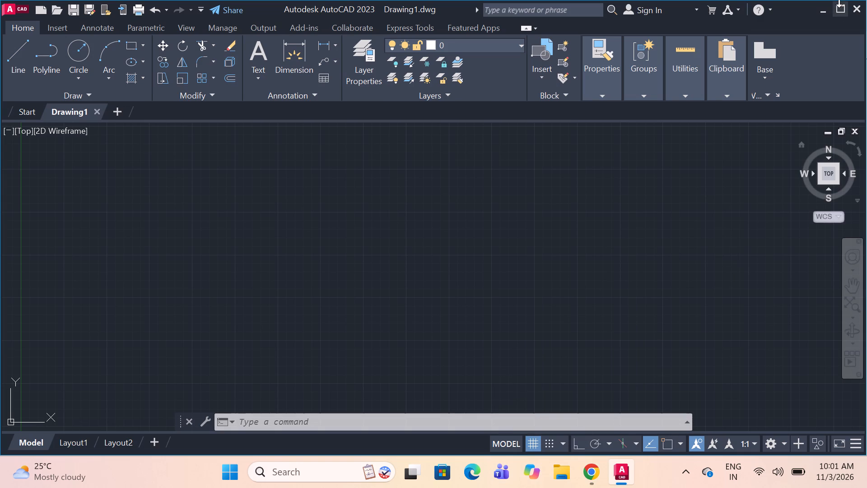
Minimize the AutoCAD drawing and the Chrome window to reach the desktop, dismissing the ChatGPT Plus trial offer.
left_click(819, 12)
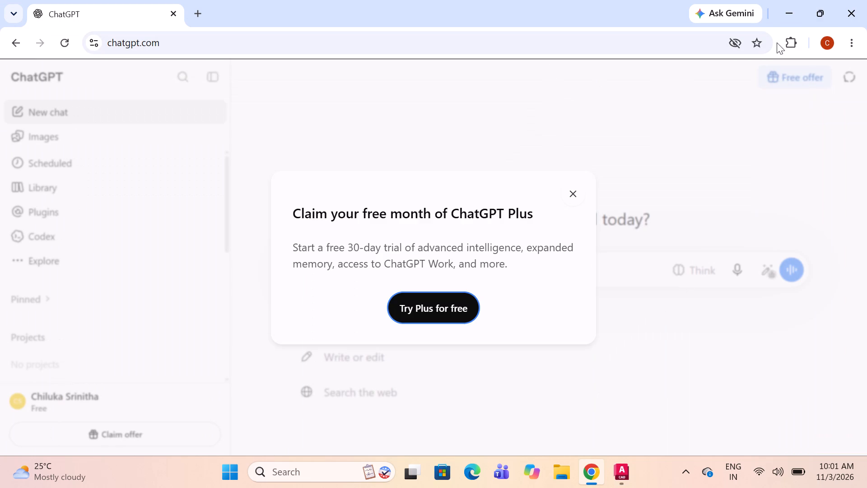
left_click(573, 188)
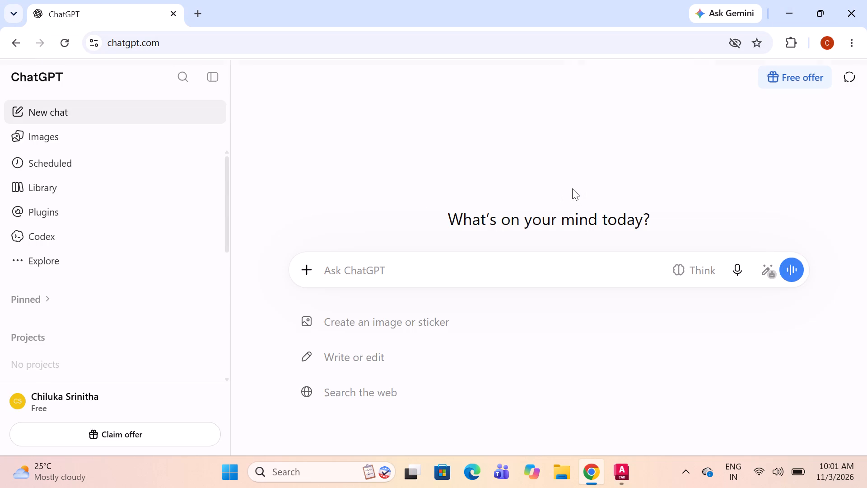
left_click(784, 3)
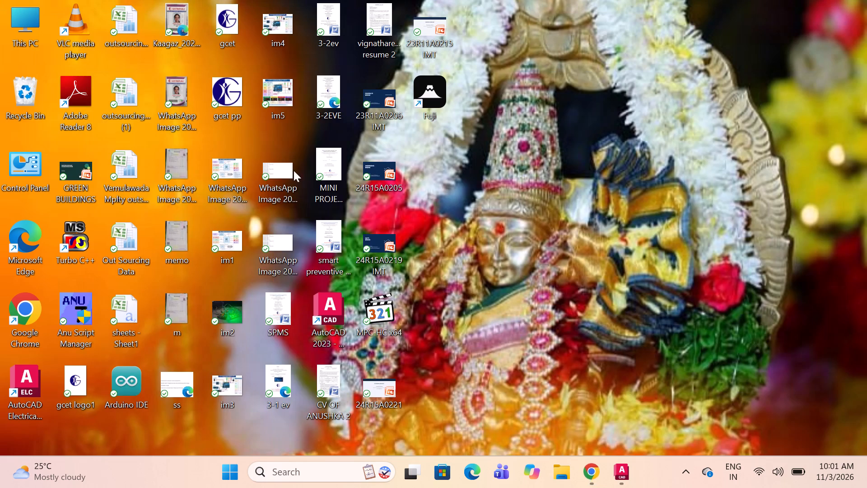
Launch the Fuji application from its desktop shortcut.
left_click(431, 99)
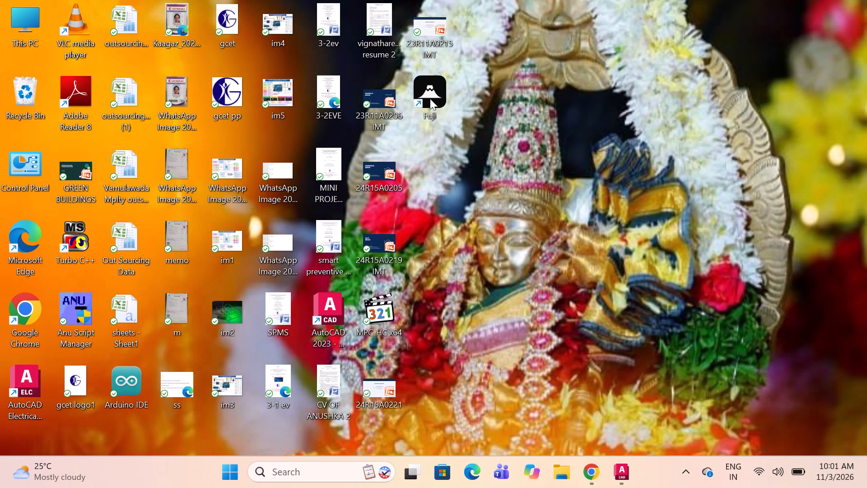
double_click(429, 93)
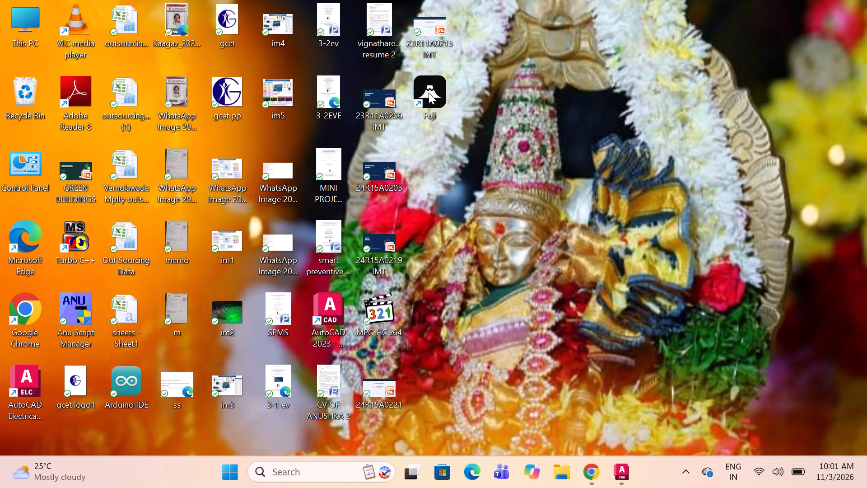
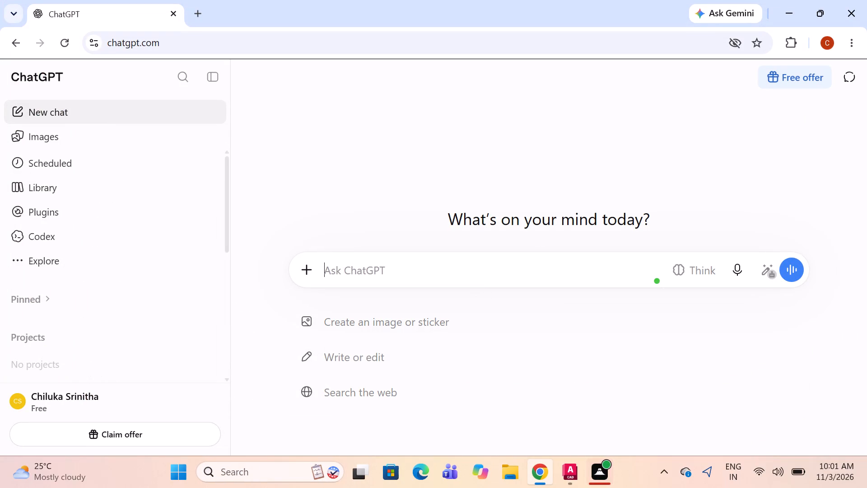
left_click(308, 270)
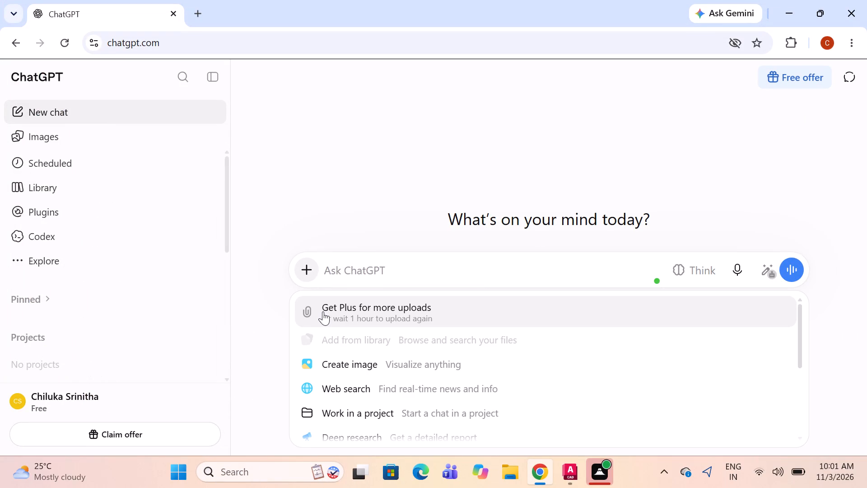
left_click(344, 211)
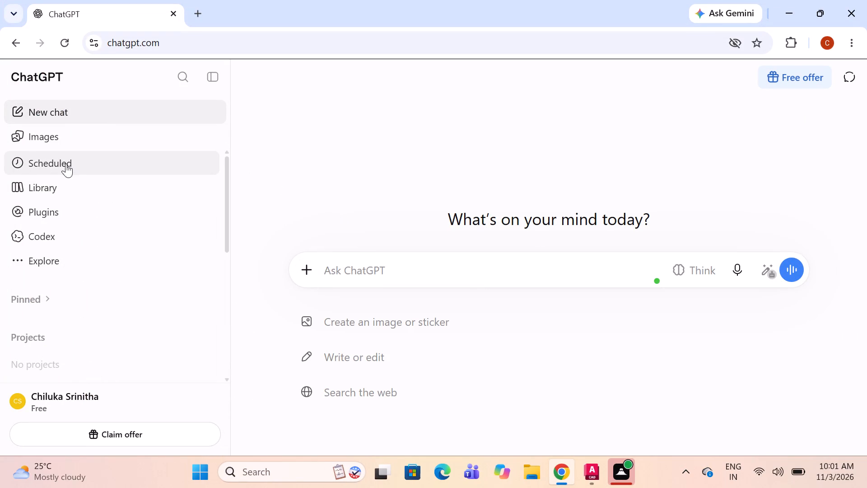
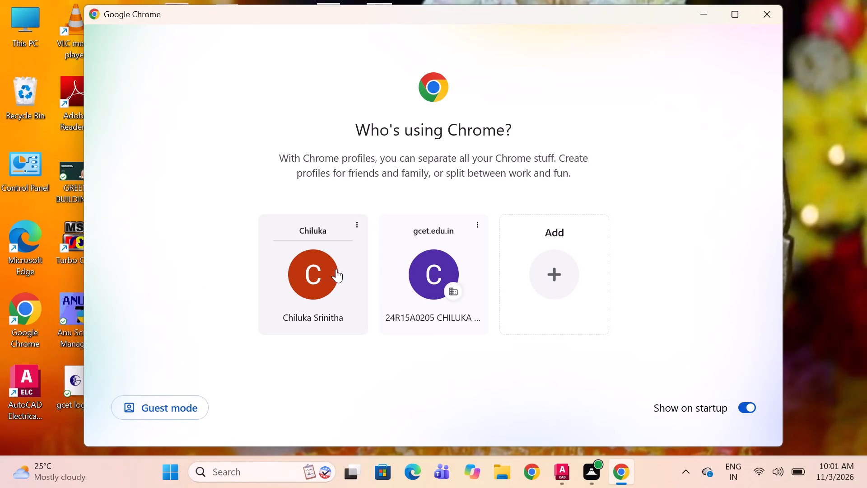
Open Chrome with the gcet.edu.in profile, search Google for chatgpt, and open the ChatGPT website.
left_click(442, 277)
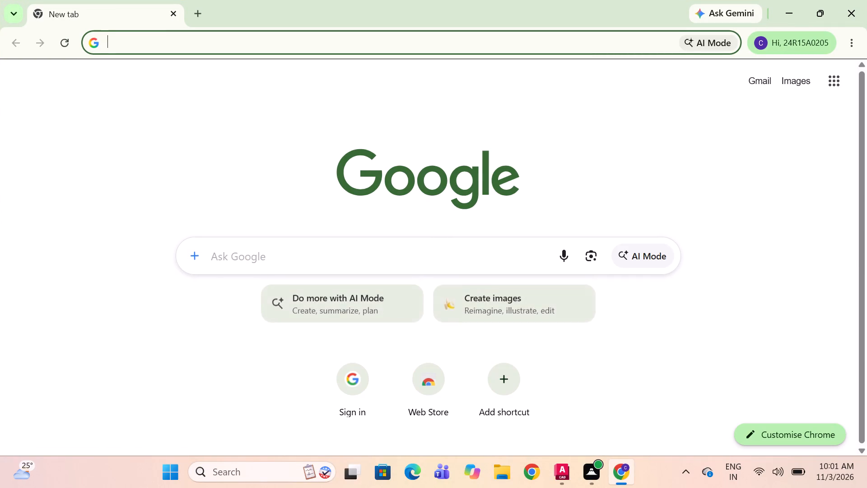
left_click(270, 255)
left_click(244, 283)
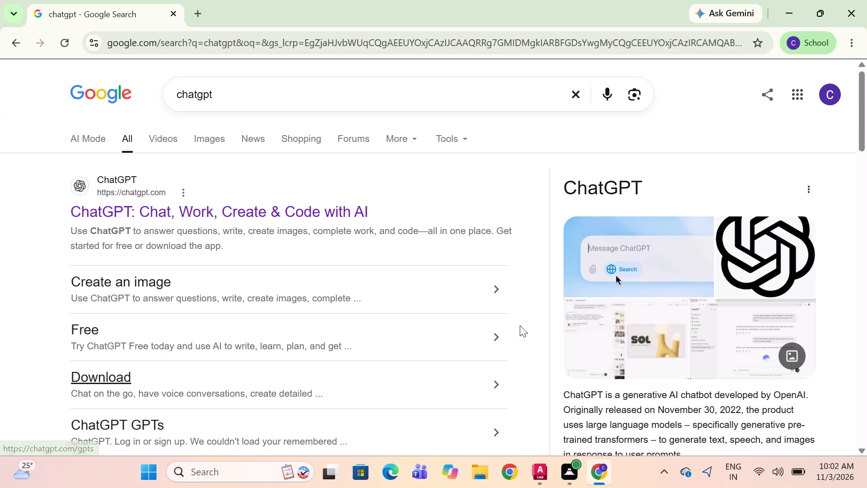
left_click(222, 205)
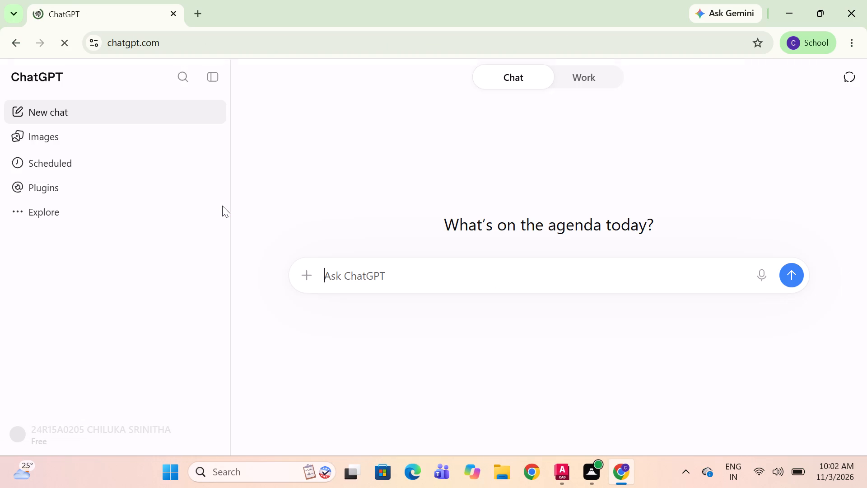
Check the file upload options for a message in the new ChatGPT chat.
left_click(495, 265)
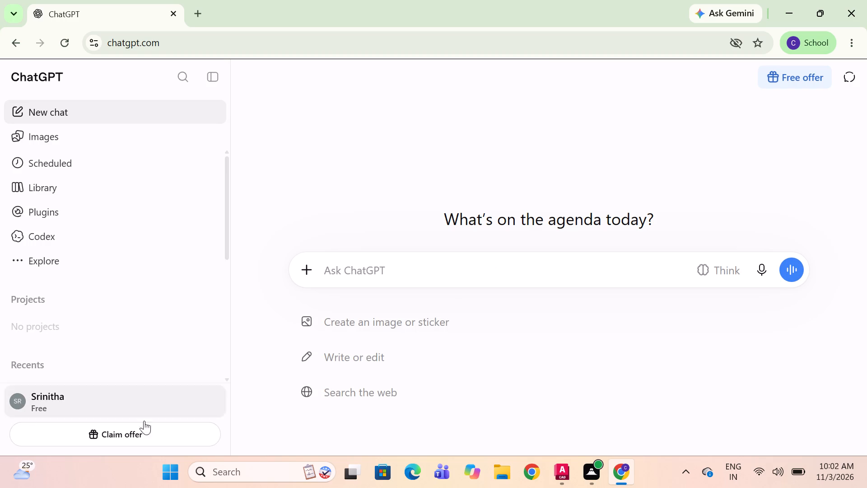
left_click(314, 269)
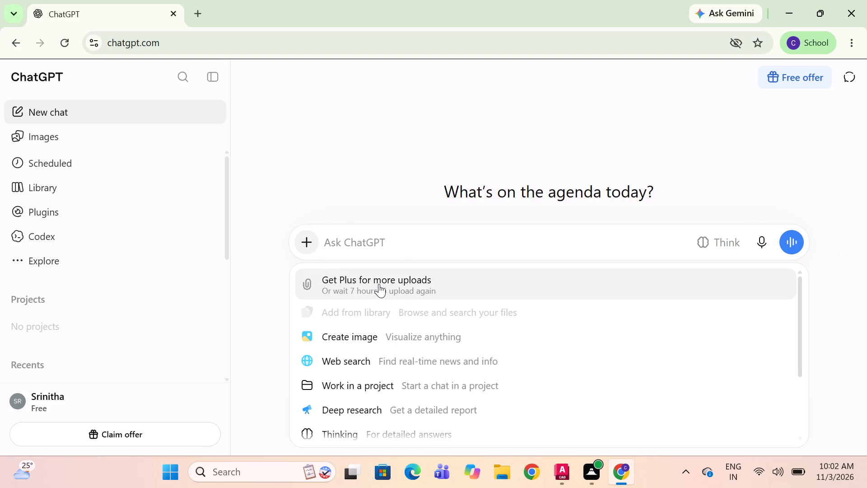
left_click(398, 253)
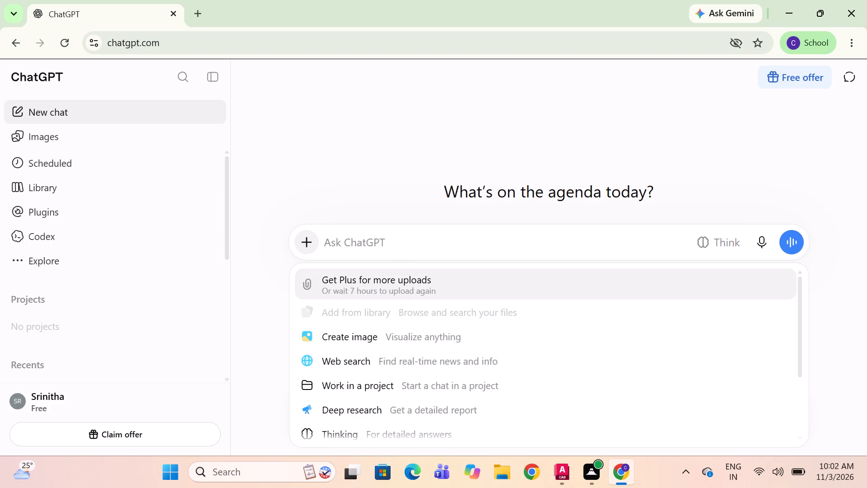
left_click(401, 241)
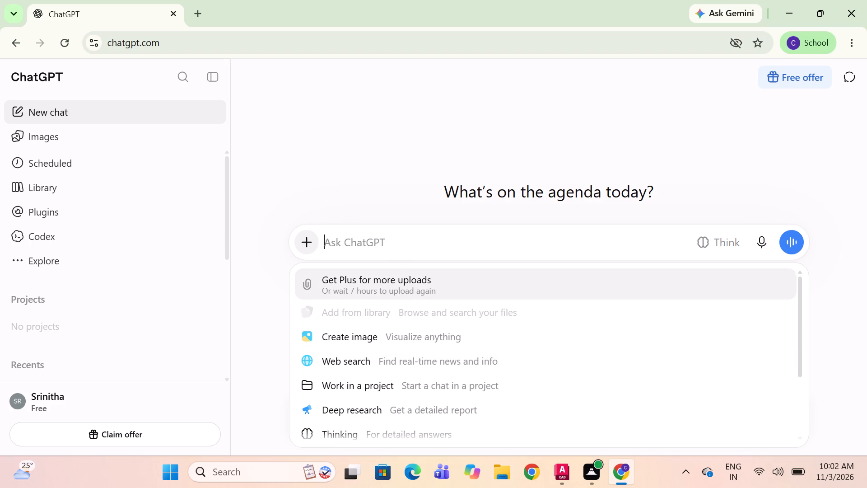
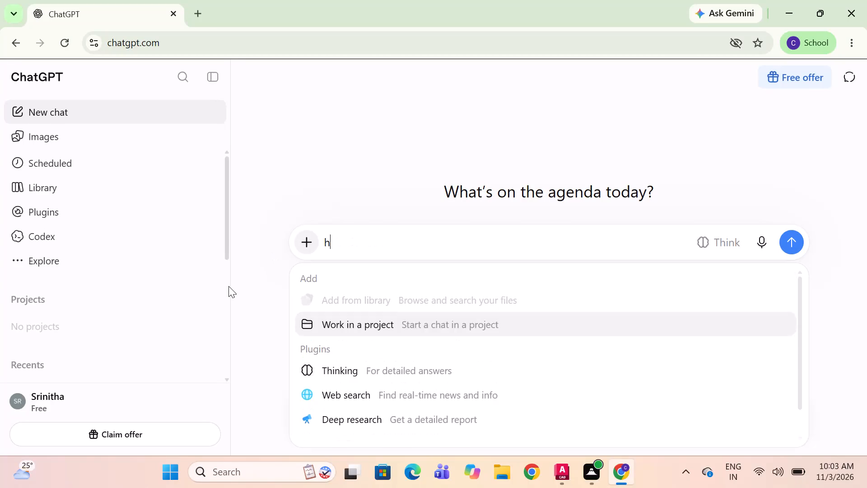
Ask ChatGPT "how to draw the dol starter in autocad easily".
type("to")
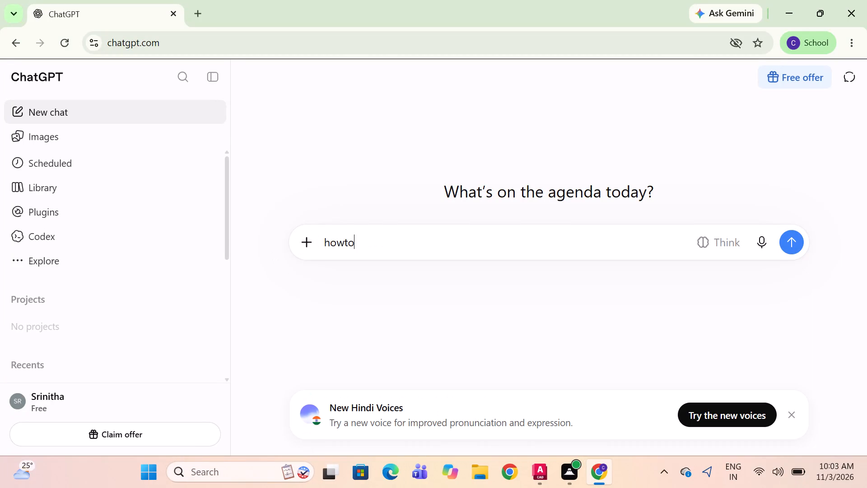
key("BackSpace")
key("BackSpace")
key("space")
type("to draw")
key("space")
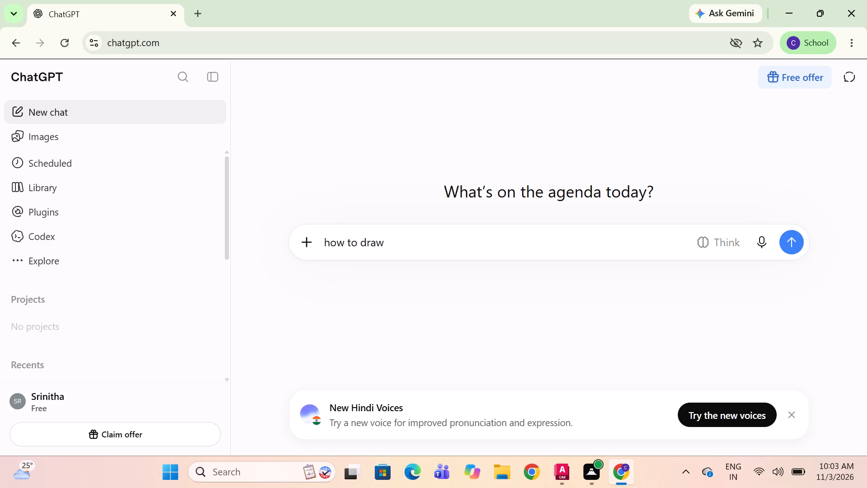
type("the dol starter in auto")
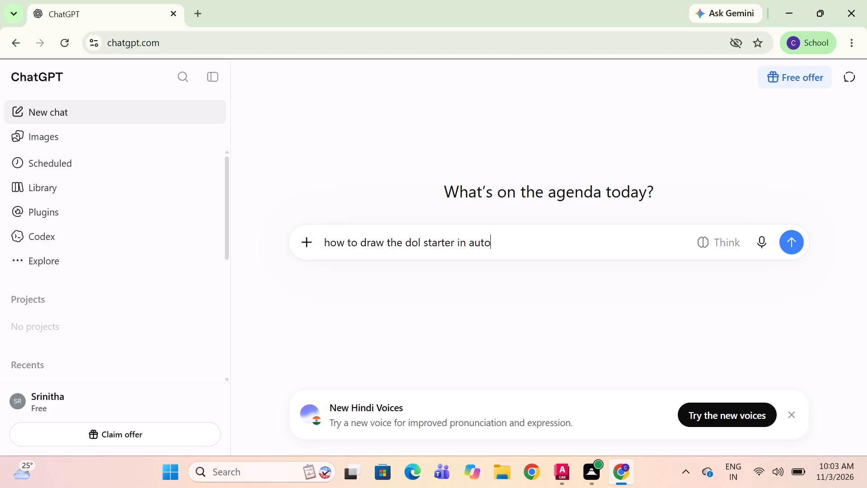
type("cad eas")
type("ily")
key("Return")
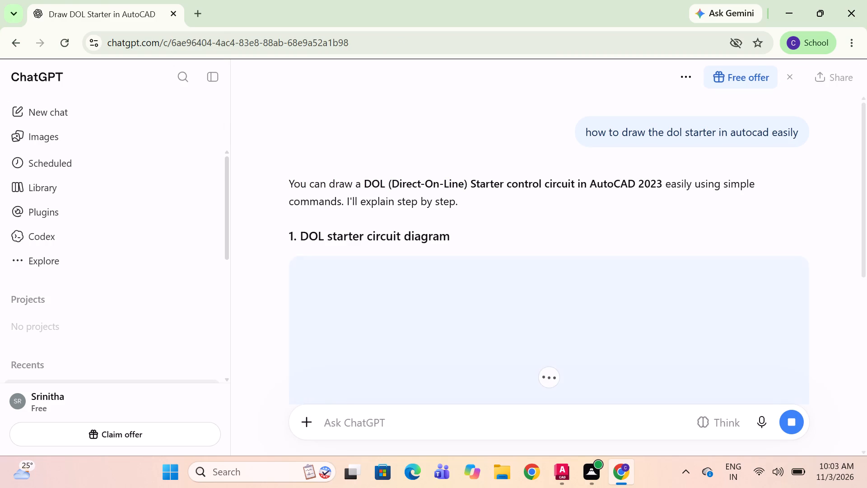
Read through ChatGPT's answer, examining the DOL starter wiring diagrams, component list and AutoCAD drawing procedure.
scroll(353, 277, "down", 1)
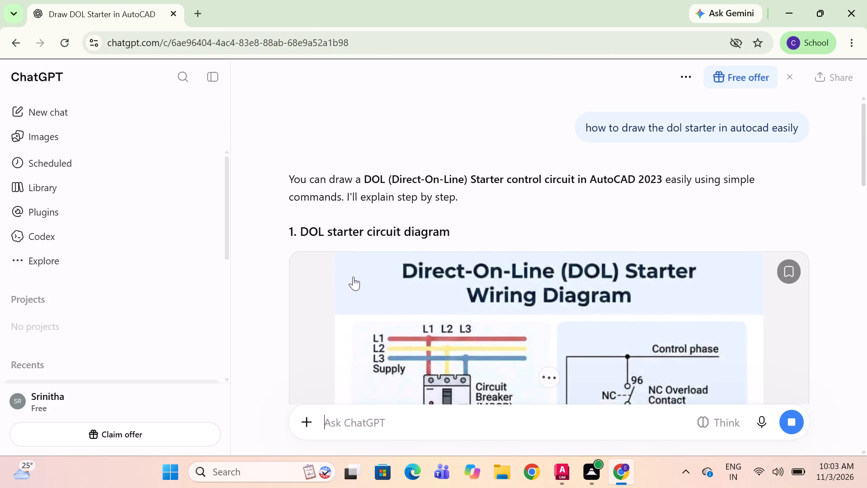
scroll(353, 277, "down", 5)
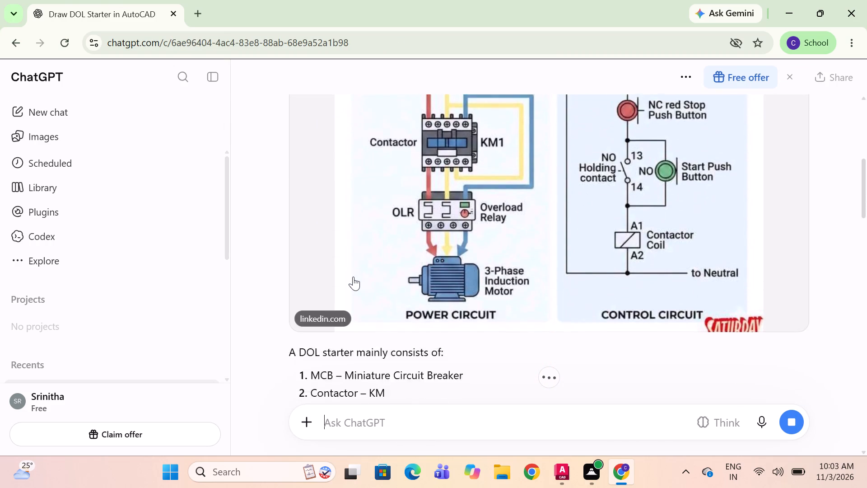
scroll(353, 277, "down", 3)
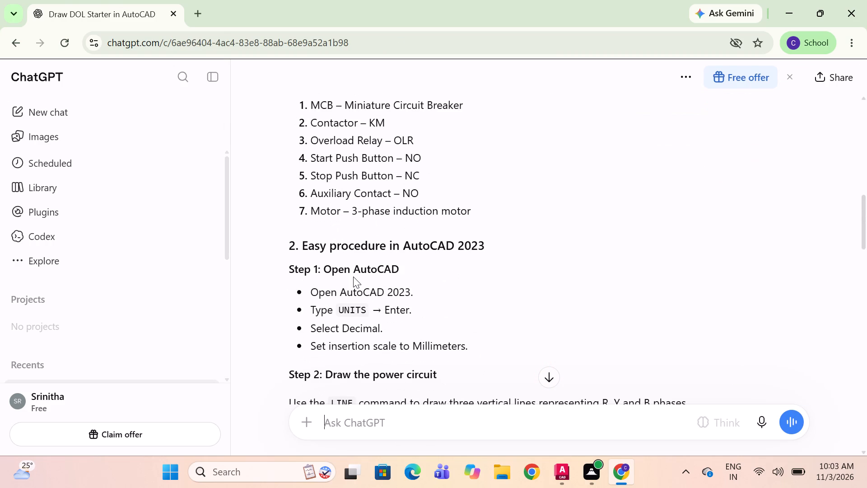
scroll(353, 277, "down", 11)
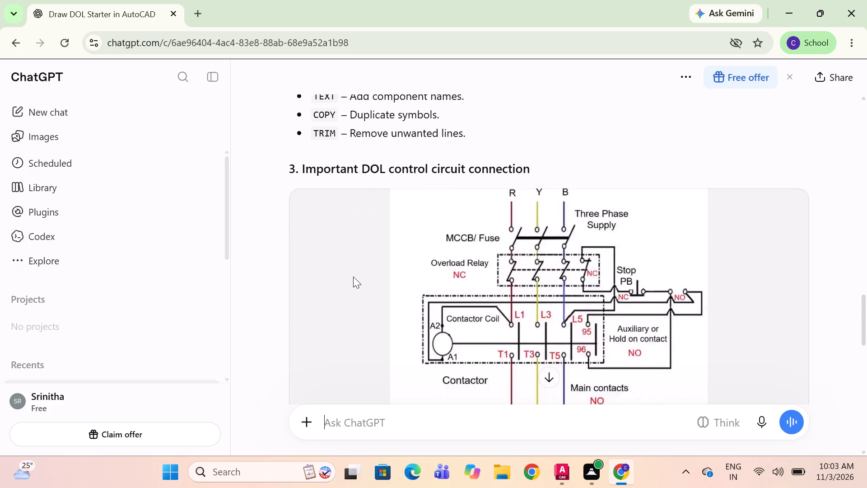
scroll(354, 276, "down", 2)
scroll(354, 276, "up", 1)
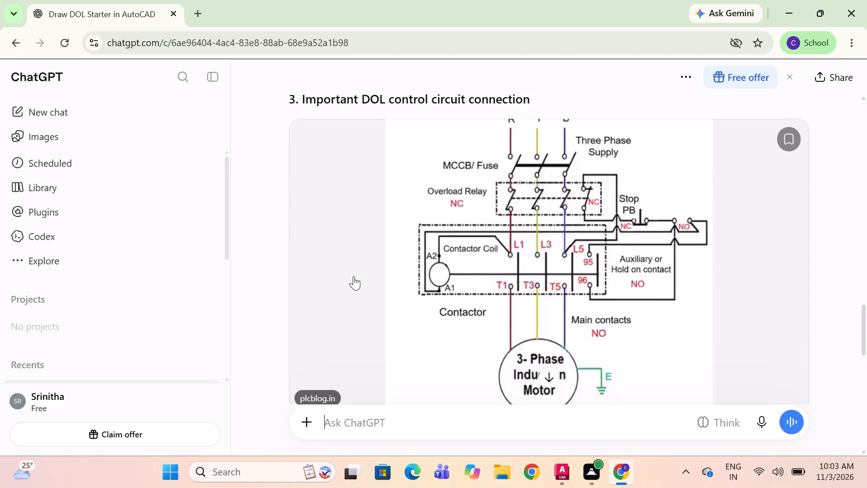
Switch to File Explorer.
left_click(499, 468)
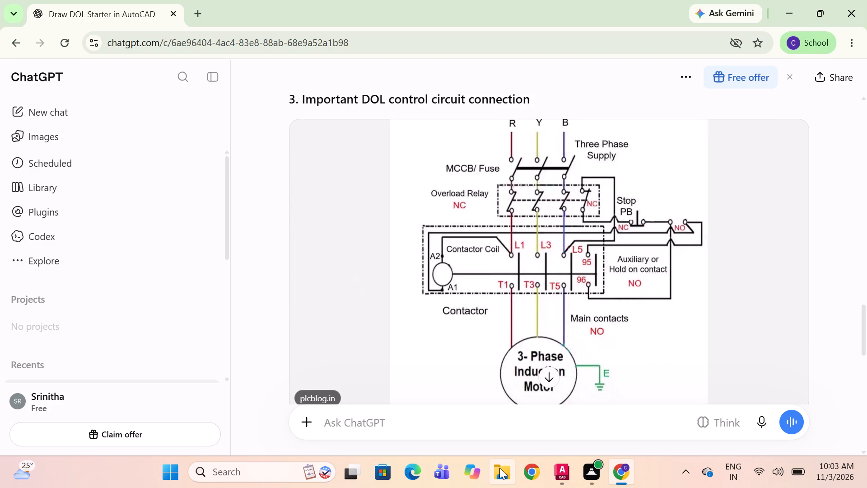
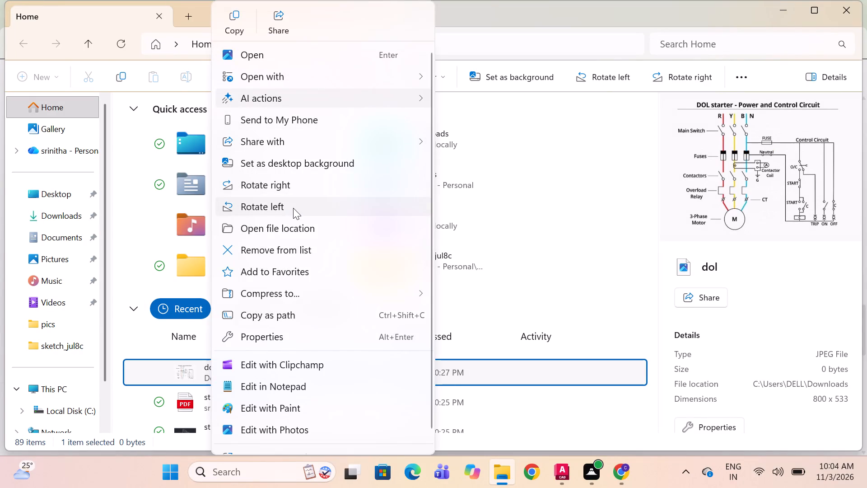
Open the dol image from the recent files and examine the DOL starter power and control circuit up close.
left_click(309, 50)
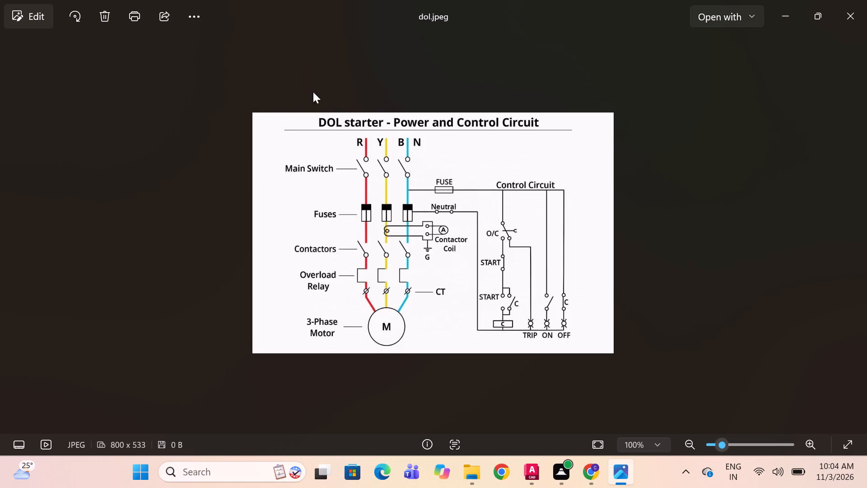
scroll(385, 245, "up", 2)
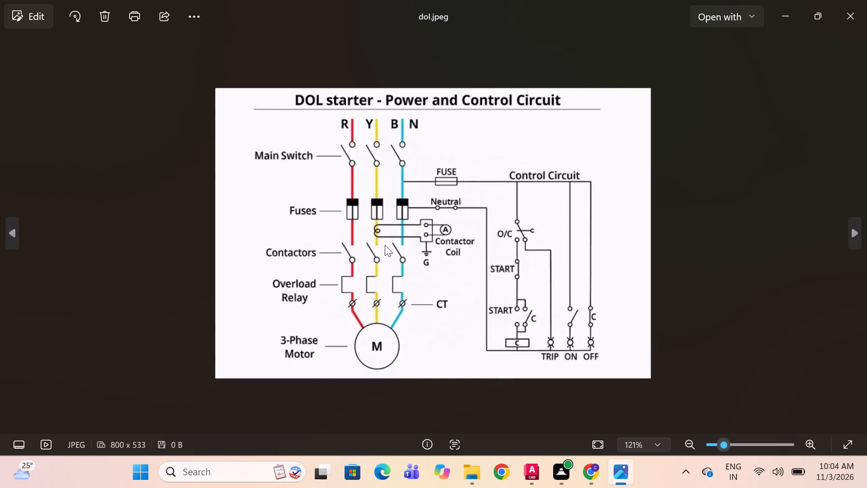
scroll(385, 245, "up", 2)
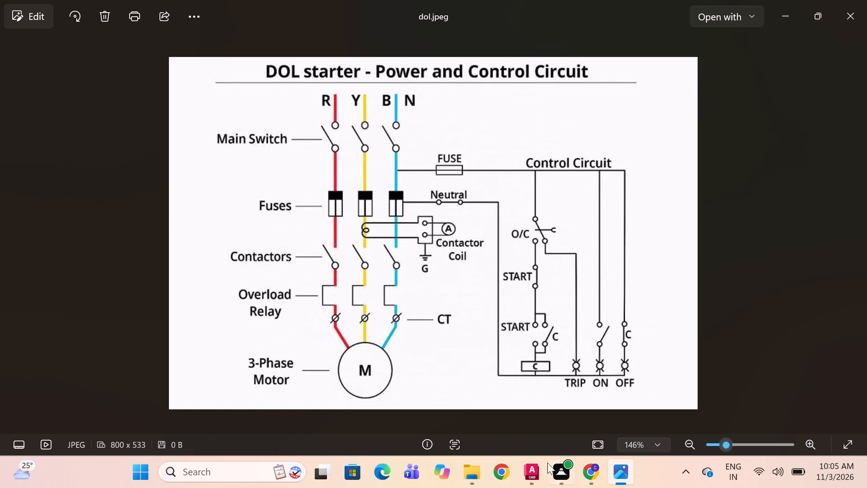
Switch to AutoCAD and set the drawing units' insertion scale to Millimeters.
left_click(535, 471)
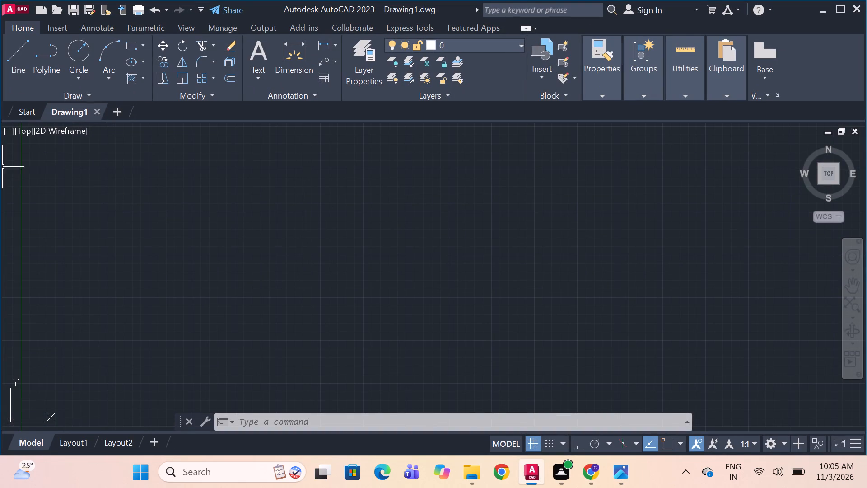
left_click(406, 256)
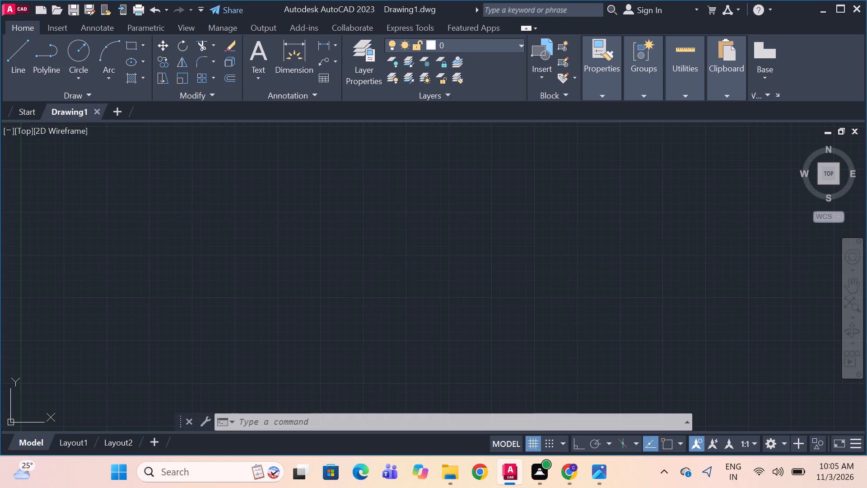
left_click(396, 217)
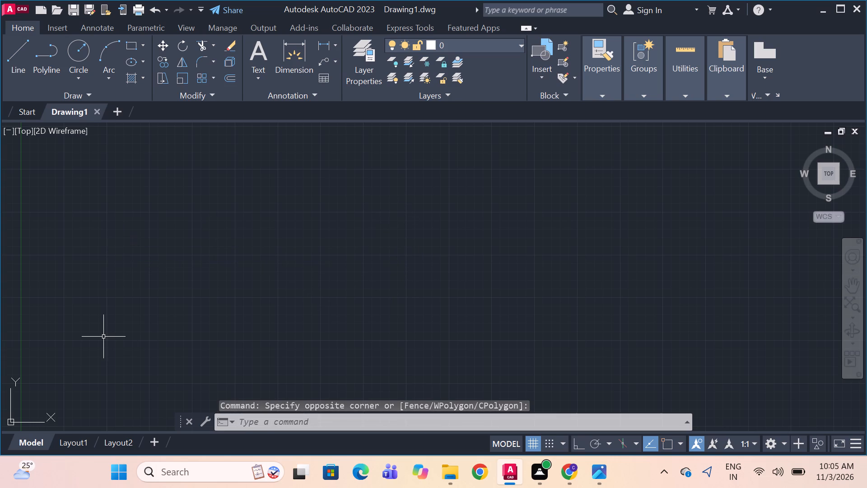
type("un")
key("space")
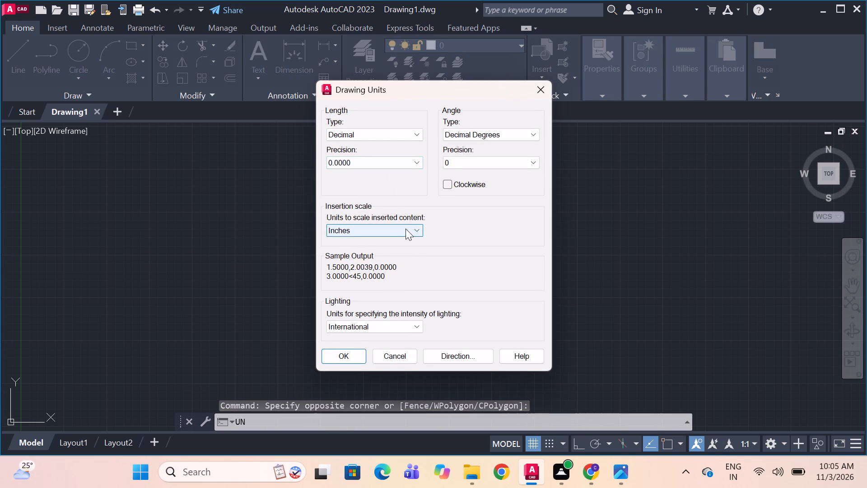
left_click(406, 229)
left_click(366, 288)
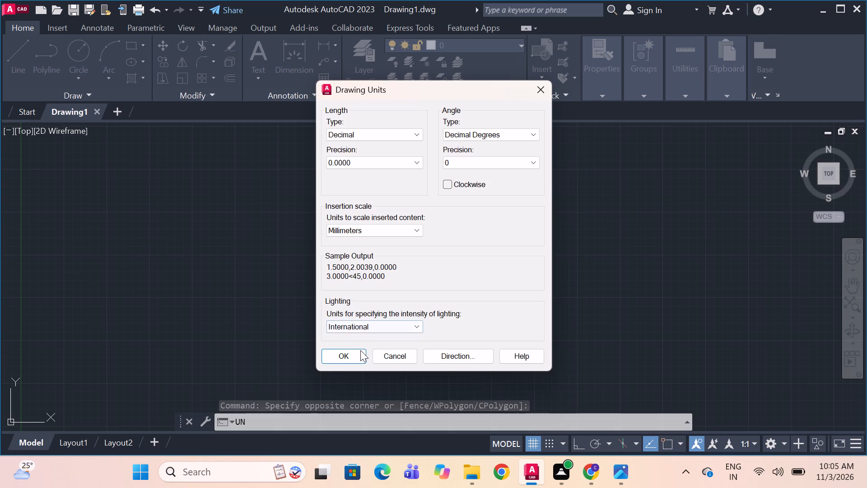
left_click(356, 358)
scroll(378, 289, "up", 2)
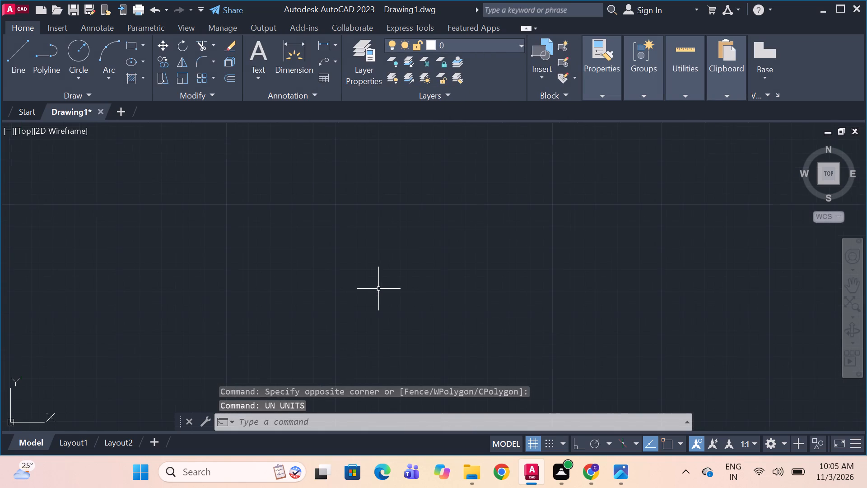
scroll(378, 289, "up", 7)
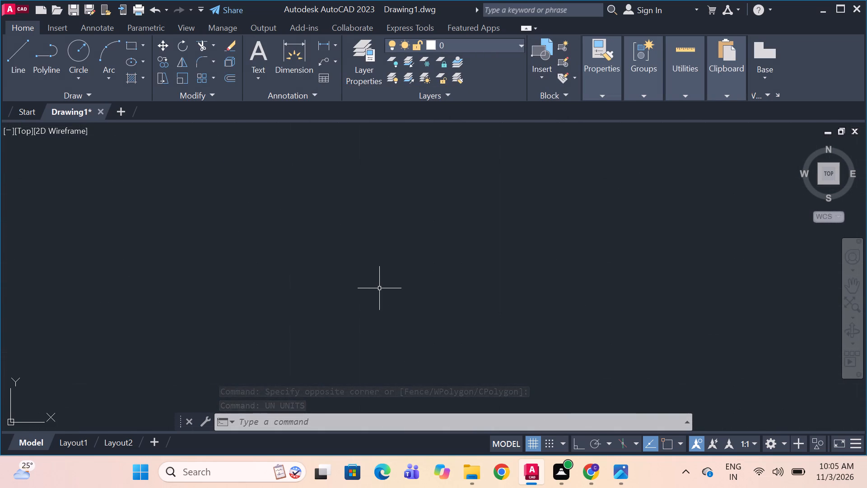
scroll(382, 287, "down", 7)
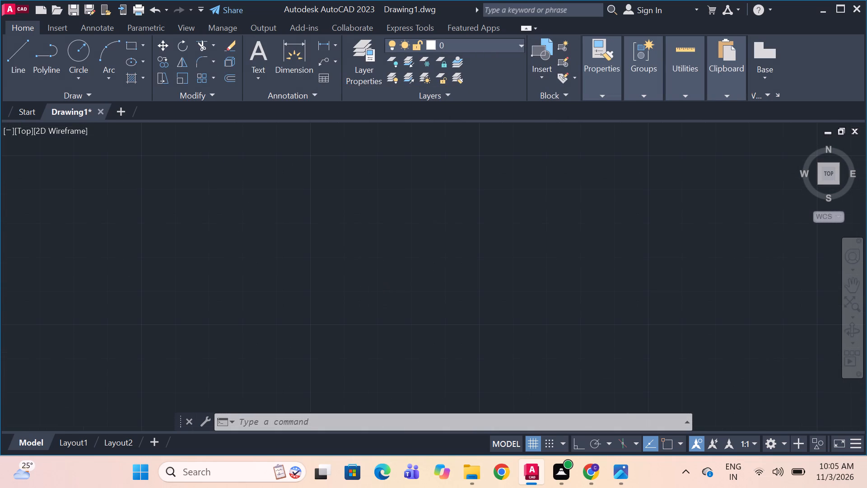
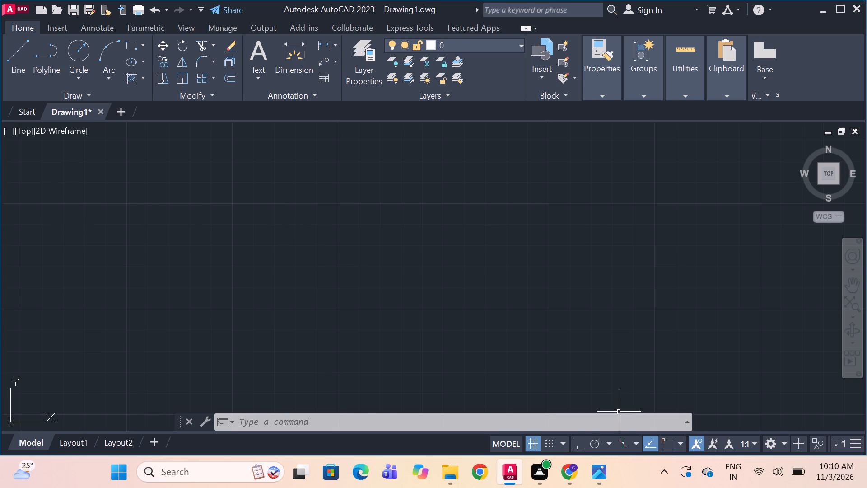
Switch to the ChatGPT conversation in Chrome and ask "how to create block and insert in autocad".
left_click(574, 472)
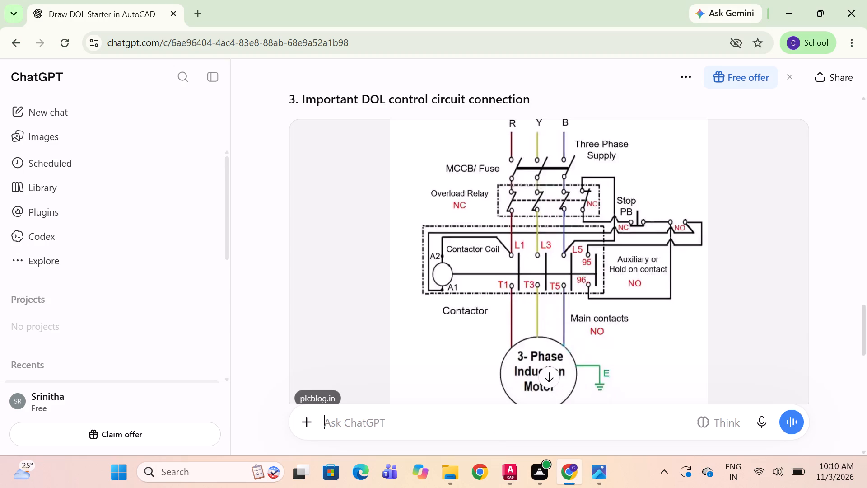
left_click(494, 424)
type("how to create block i")
key("BackSpace")
type("and insert in autocad")
key("Return")
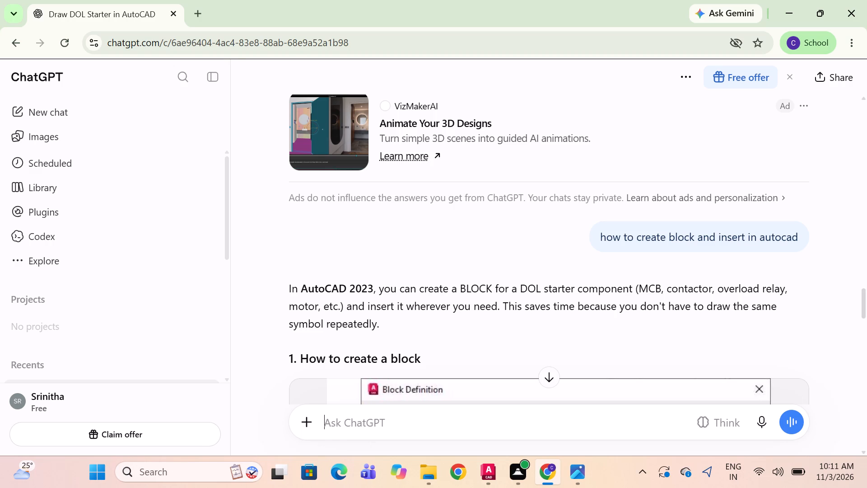
Read through the answer's instructions for creating a block and inserting it, including the example dialog images.
scroll(489, 302, "down", 2)
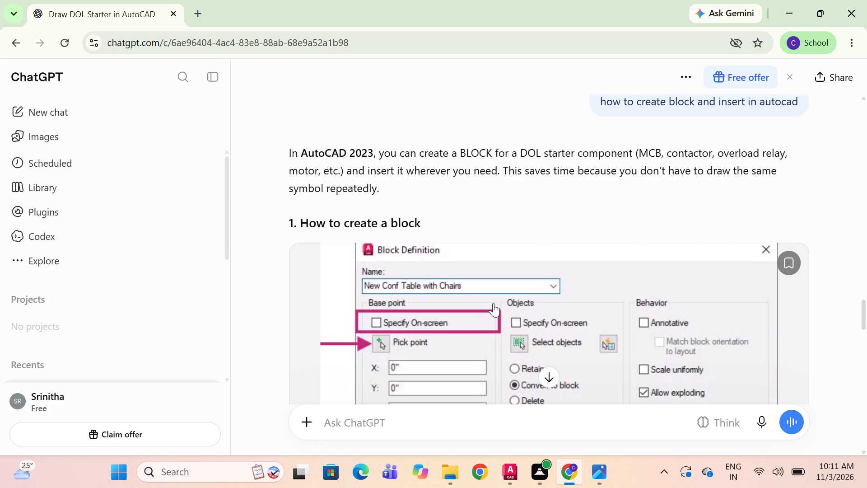
scroll(491, 300, "down", 1)
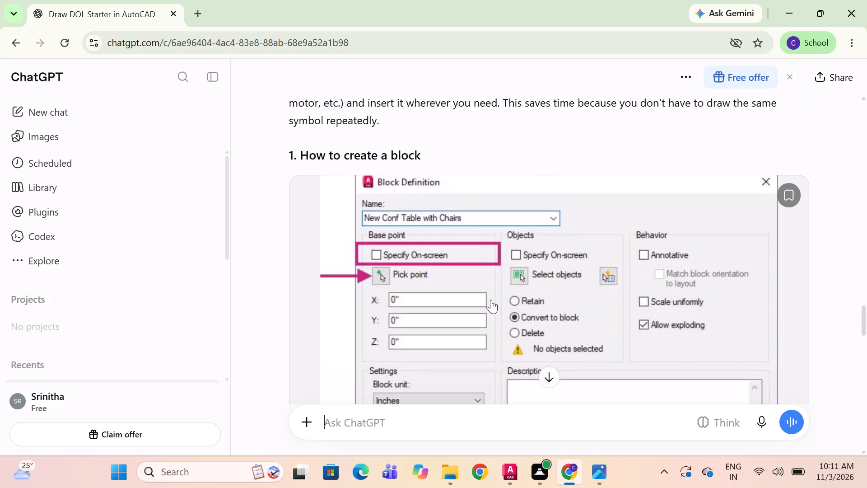
scroll(491, 300, "down", 3)
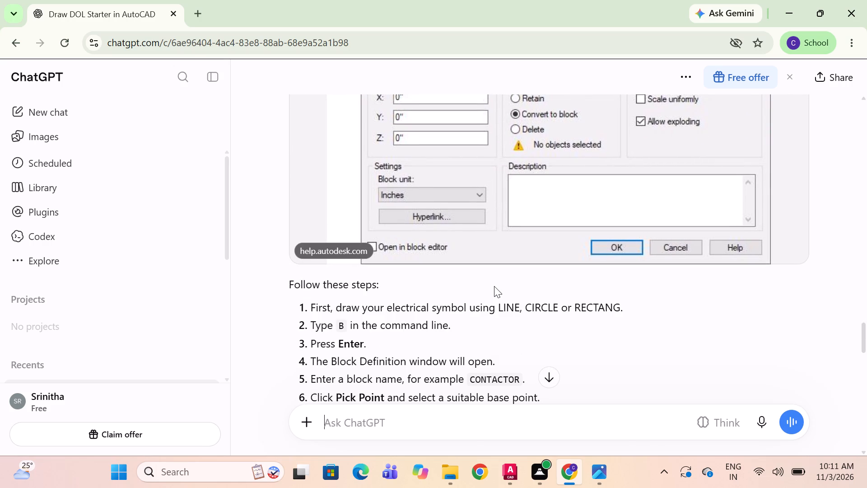
scroll(494, 285, "down", 2)
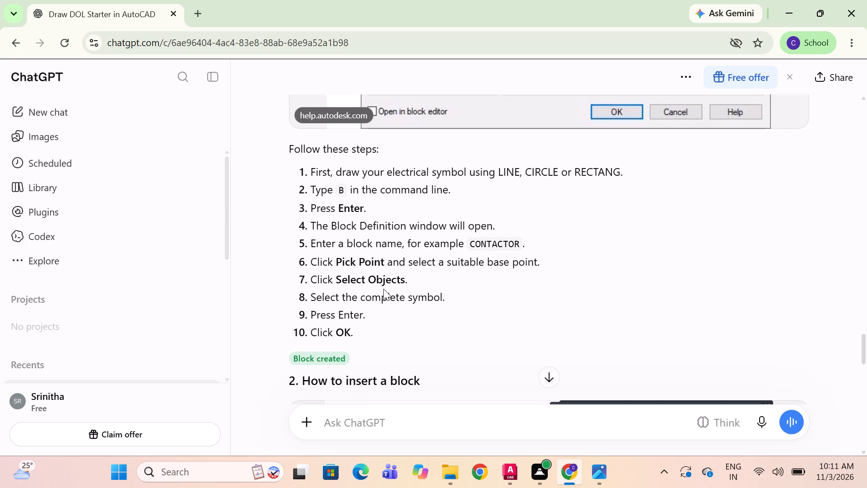
scroll(436, 295, "down", 1)
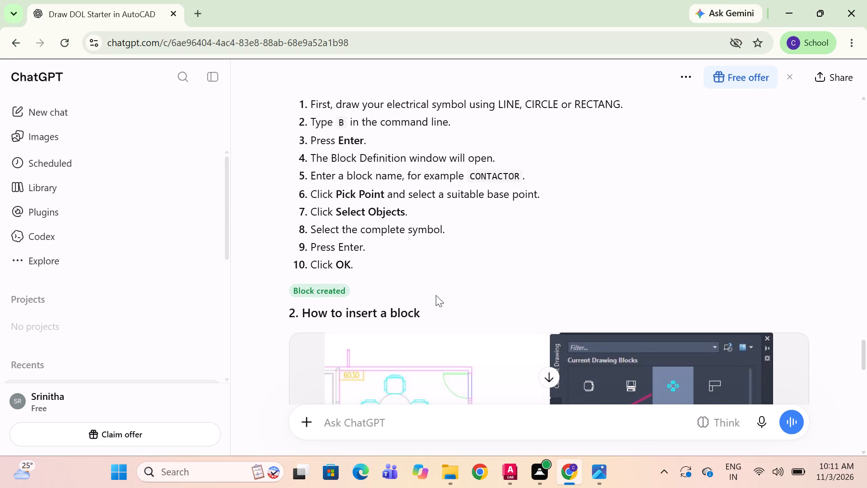
scroll(436, 295, "down", 2)
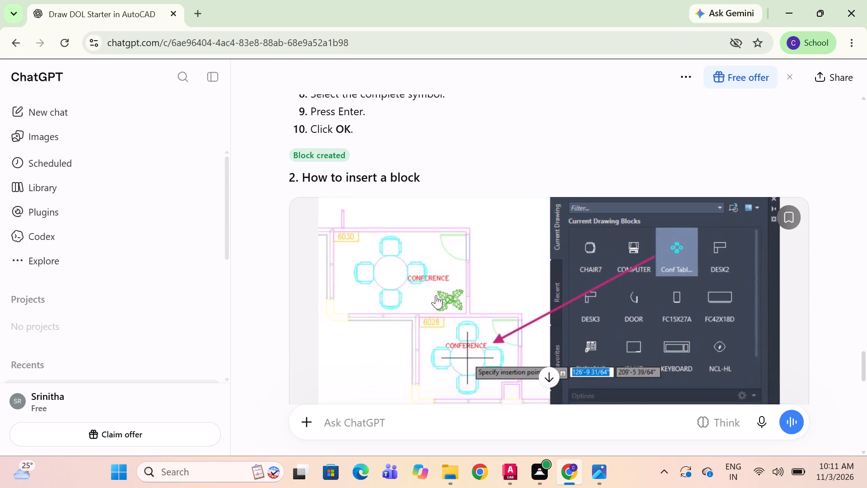
scroll(436, 295, "down", 1)
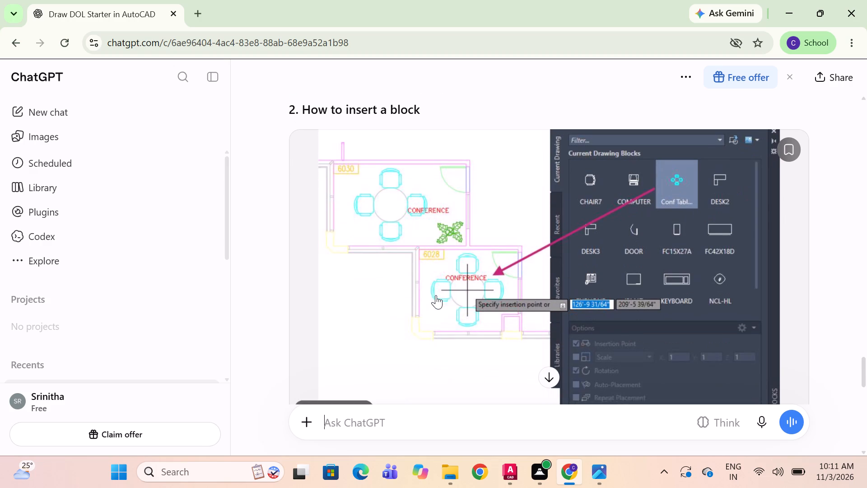
scroll(436, 295, "down", 1)
scroll(436, 295, "up", 2)
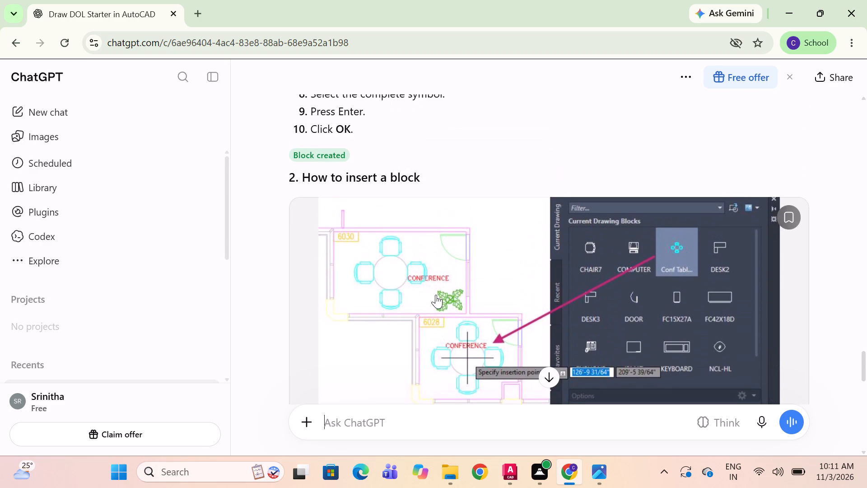
scroll(436, 295, "down", 4)
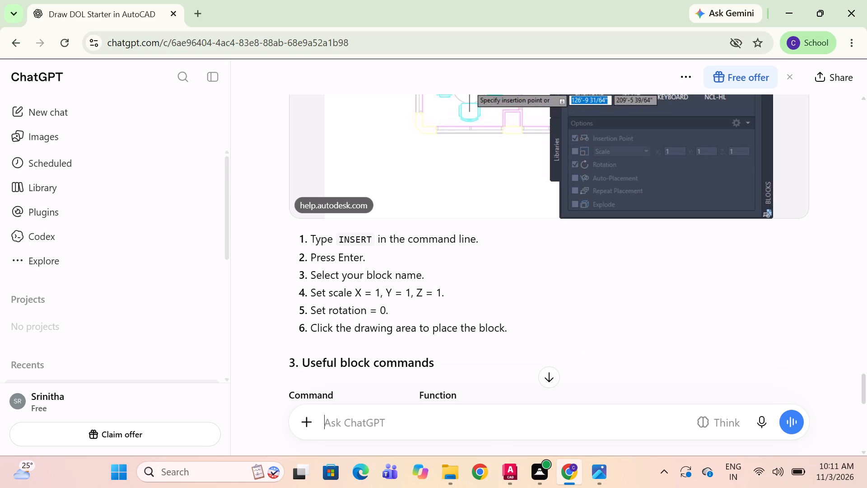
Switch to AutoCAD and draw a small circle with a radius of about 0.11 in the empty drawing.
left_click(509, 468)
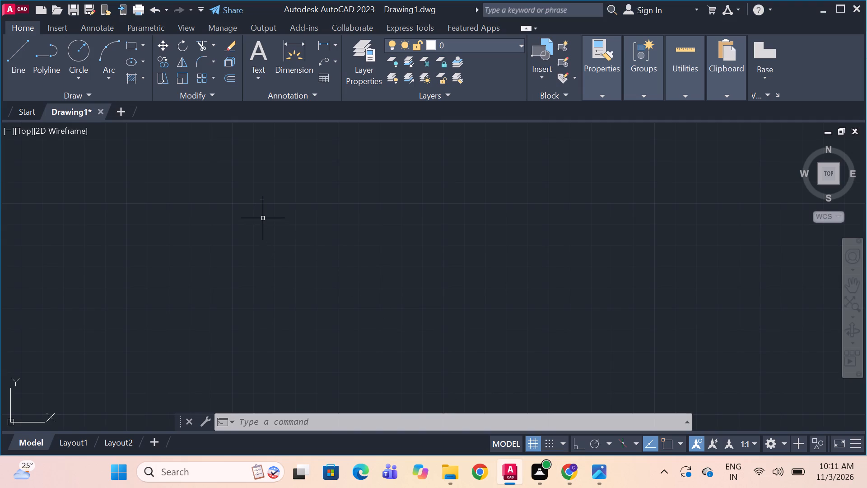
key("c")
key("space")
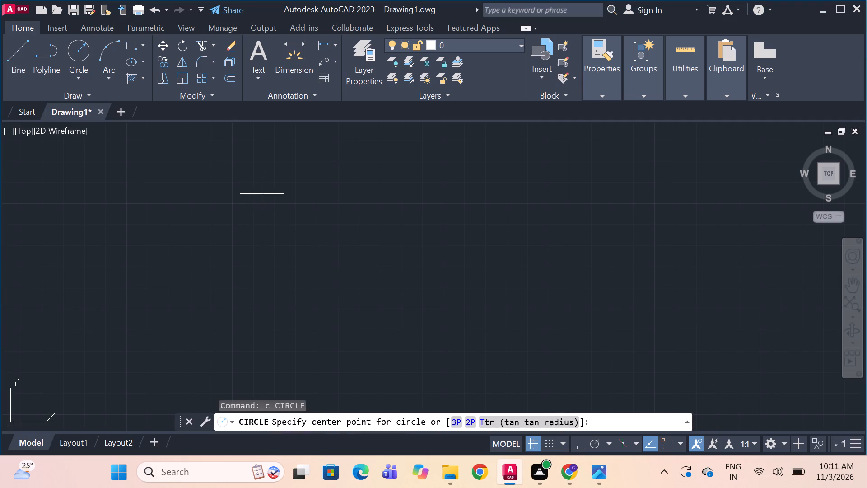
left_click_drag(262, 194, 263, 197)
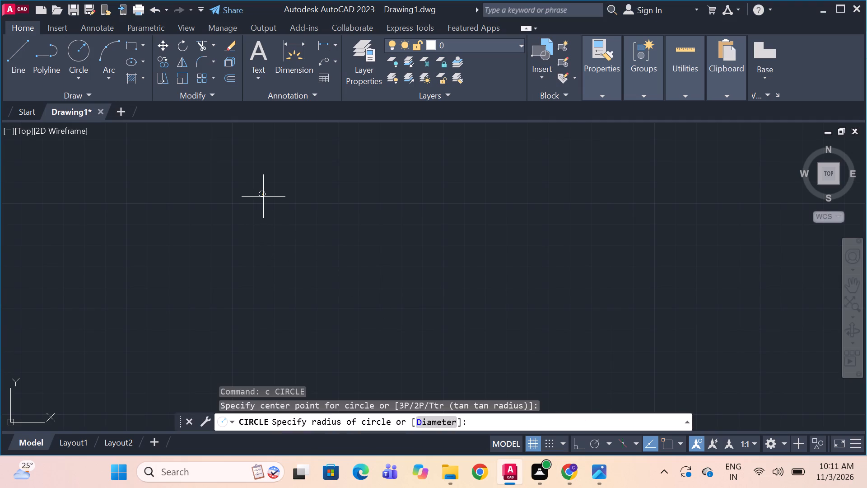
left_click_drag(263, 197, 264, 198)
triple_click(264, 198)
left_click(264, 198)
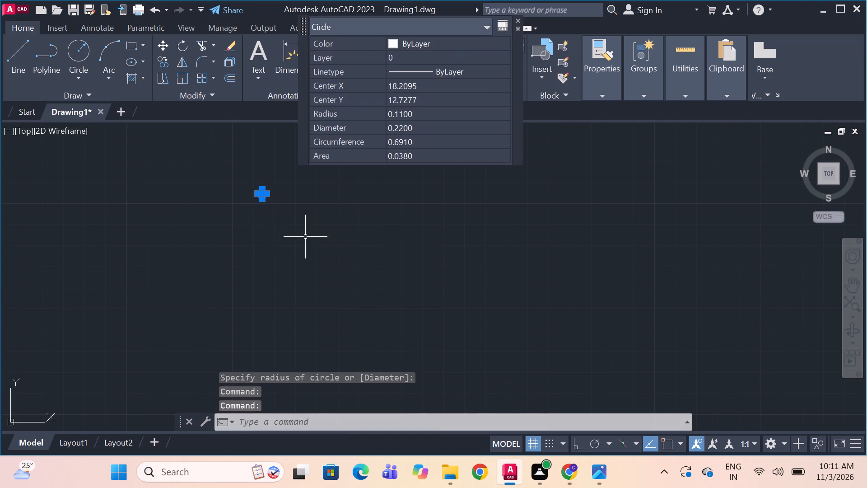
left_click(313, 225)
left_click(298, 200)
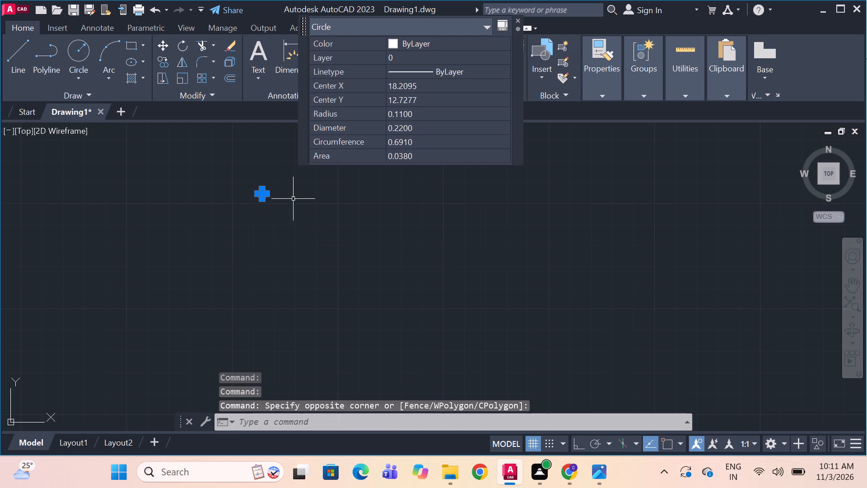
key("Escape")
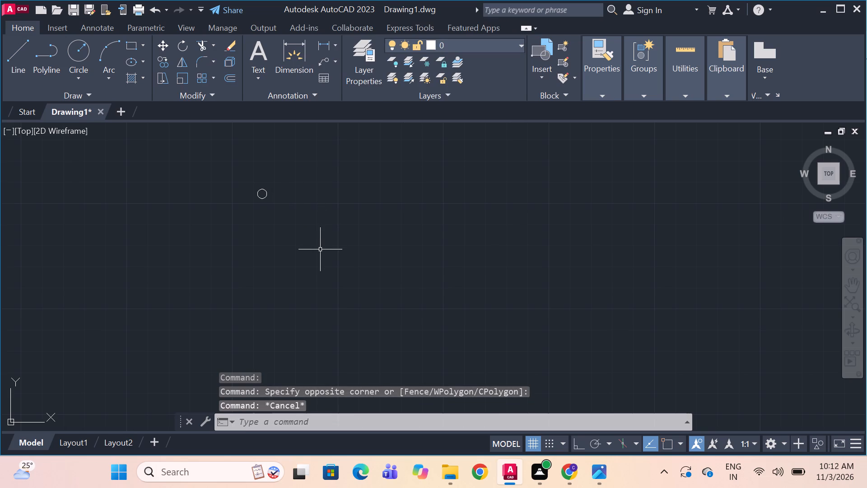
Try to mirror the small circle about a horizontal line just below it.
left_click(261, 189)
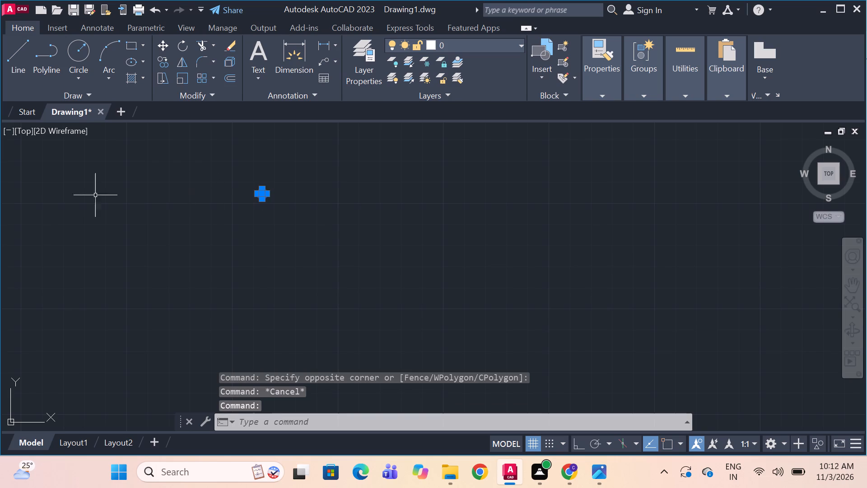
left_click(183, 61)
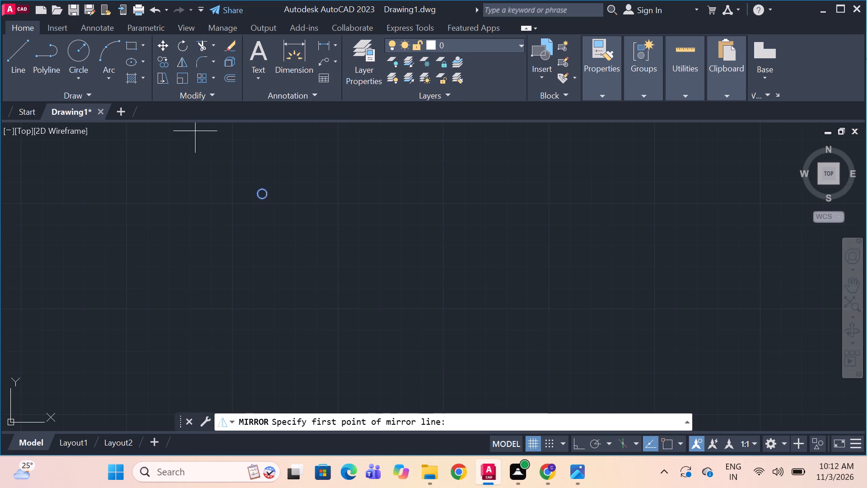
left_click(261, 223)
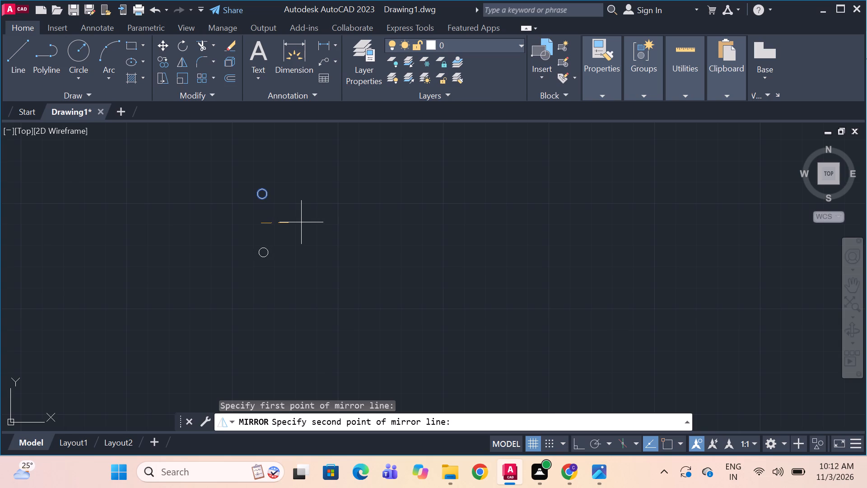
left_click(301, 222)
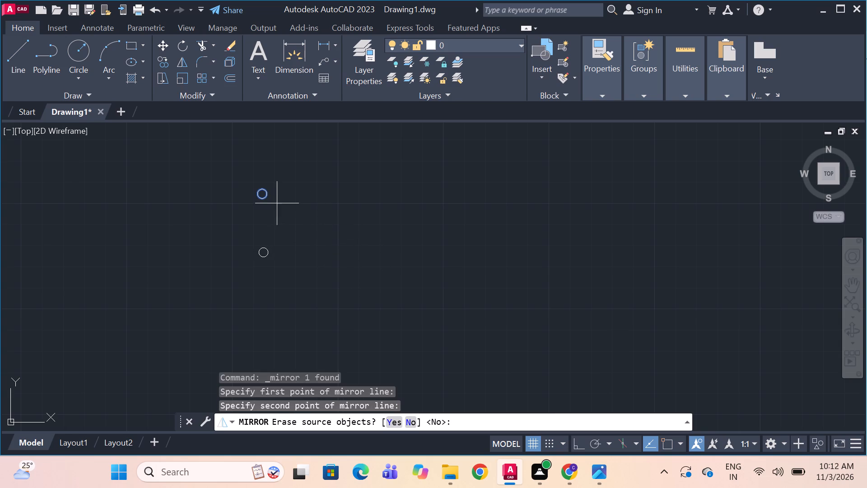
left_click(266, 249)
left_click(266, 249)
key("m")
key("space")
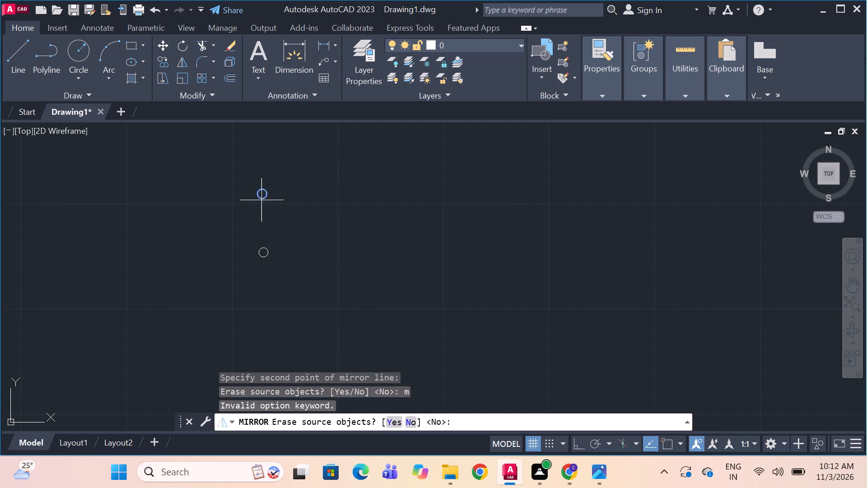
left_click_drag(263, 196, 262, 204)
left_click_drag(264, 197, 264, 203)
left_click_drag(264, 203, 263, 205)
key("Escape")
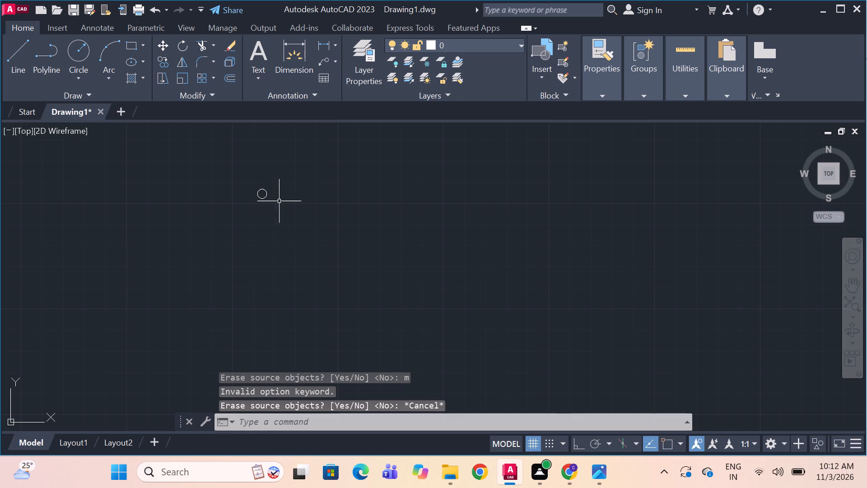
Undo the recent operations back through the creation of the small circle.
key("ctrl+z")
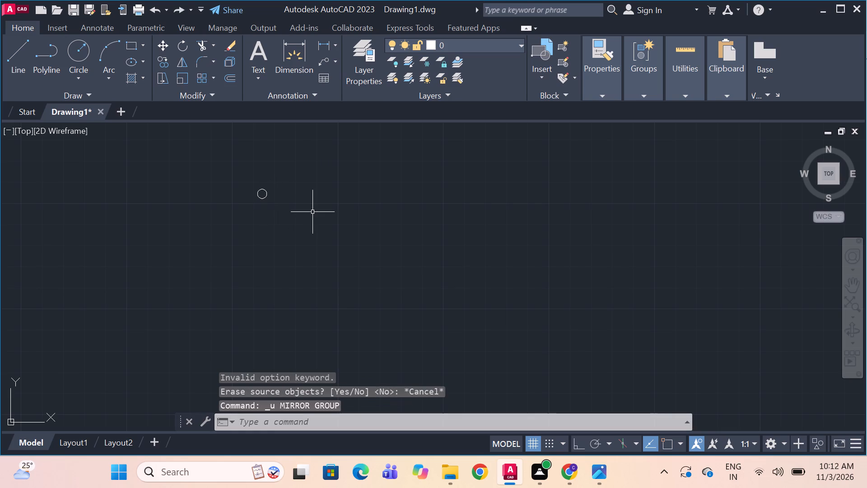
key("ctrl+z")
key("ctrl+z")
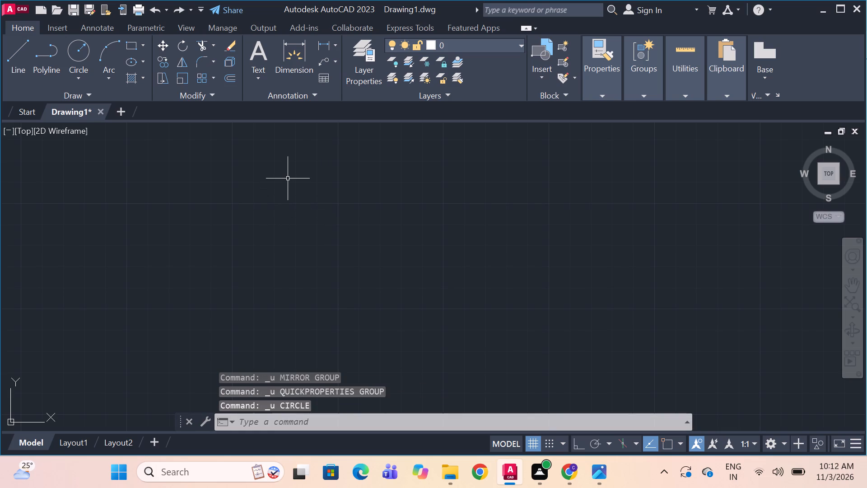
Draw a new small terminal circle freehand in the upper-left part of the empty drawing.
key("c")
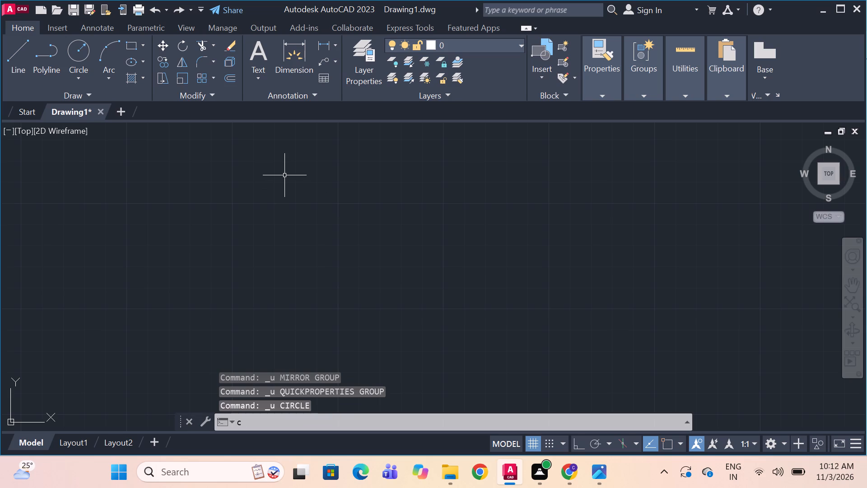
key("space")
left_click_drag(243, 184, 246, 191)
left_click(246, 191)
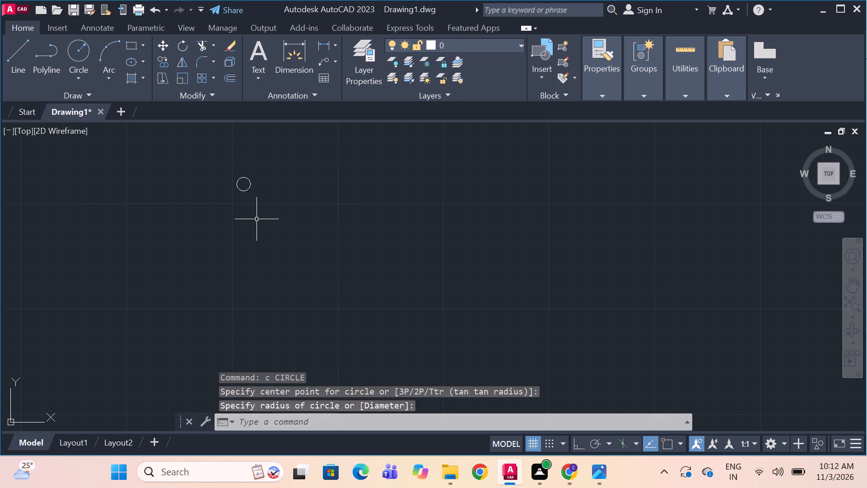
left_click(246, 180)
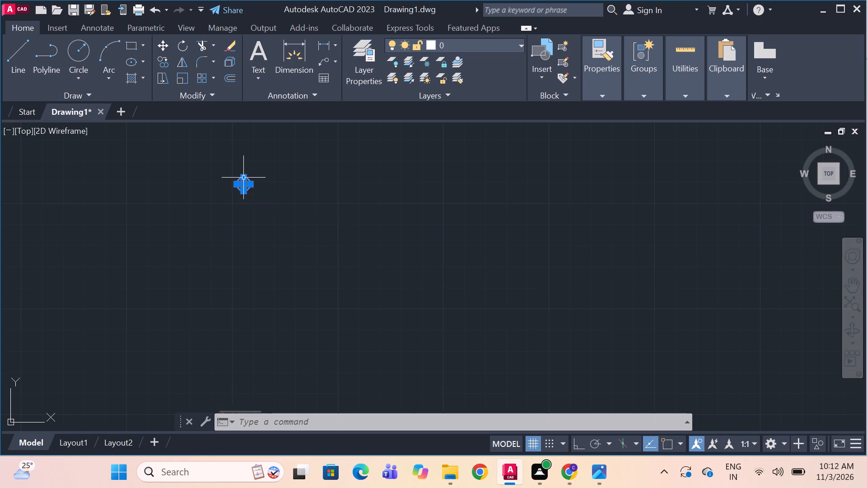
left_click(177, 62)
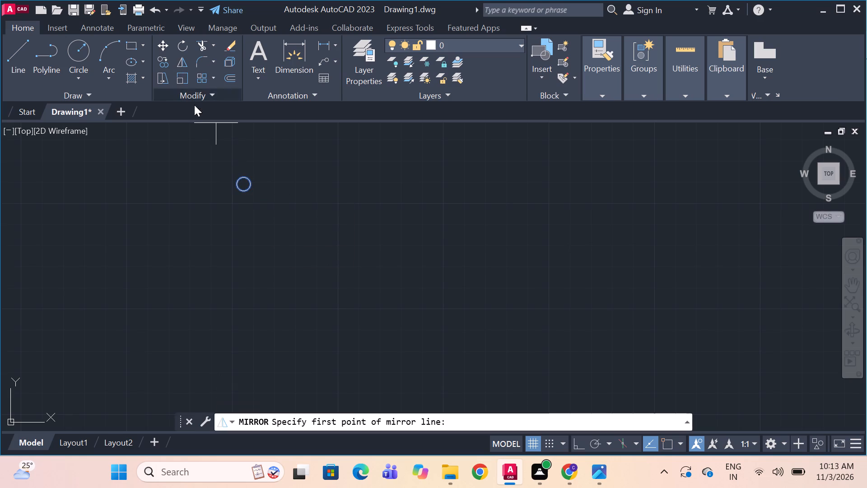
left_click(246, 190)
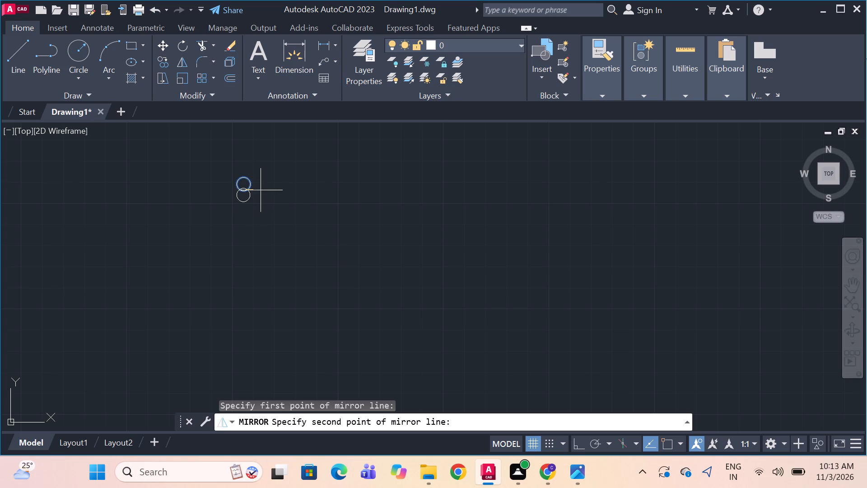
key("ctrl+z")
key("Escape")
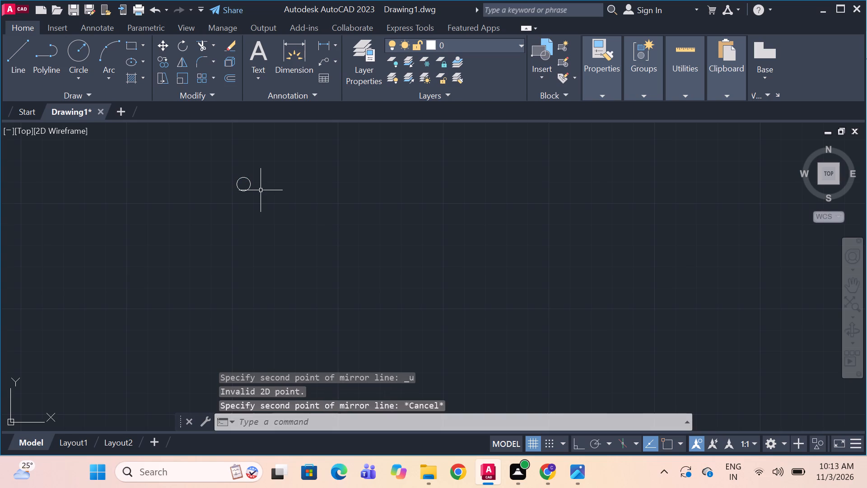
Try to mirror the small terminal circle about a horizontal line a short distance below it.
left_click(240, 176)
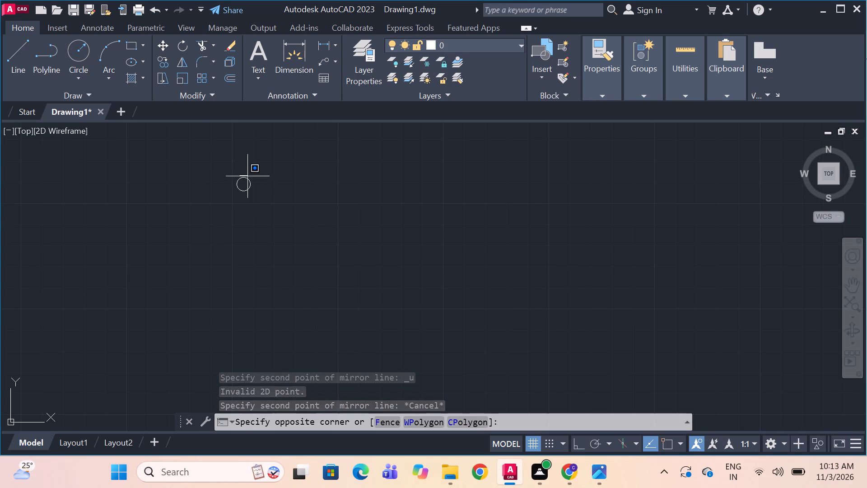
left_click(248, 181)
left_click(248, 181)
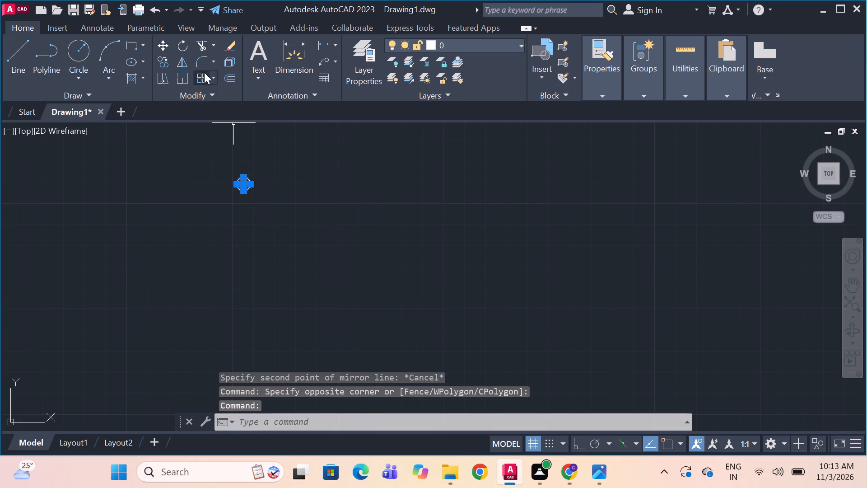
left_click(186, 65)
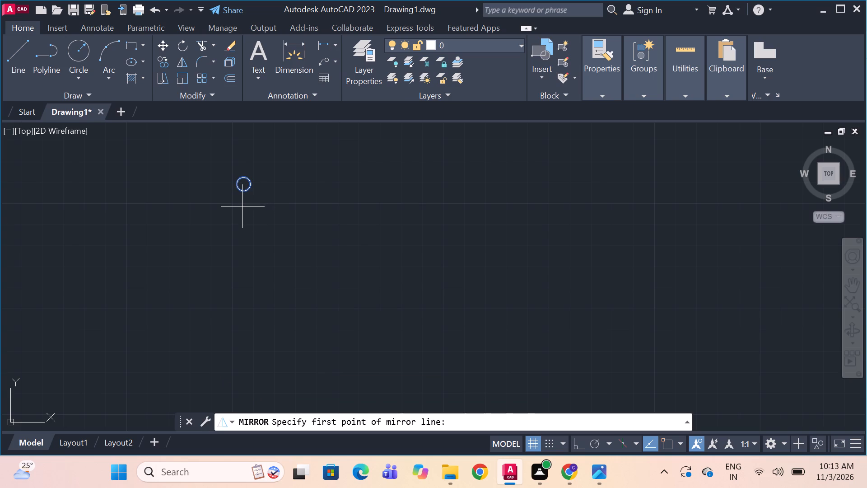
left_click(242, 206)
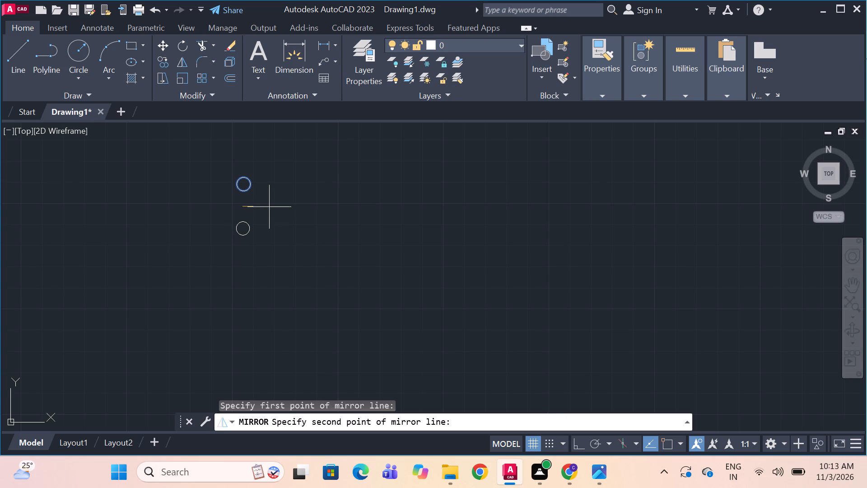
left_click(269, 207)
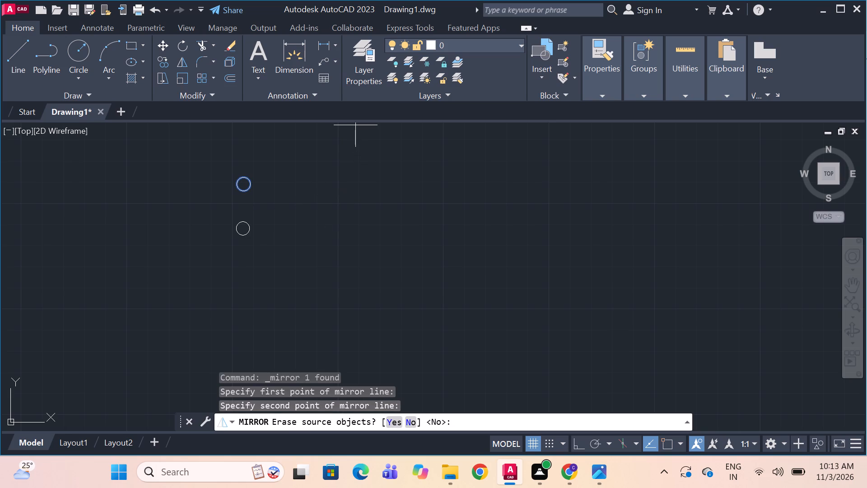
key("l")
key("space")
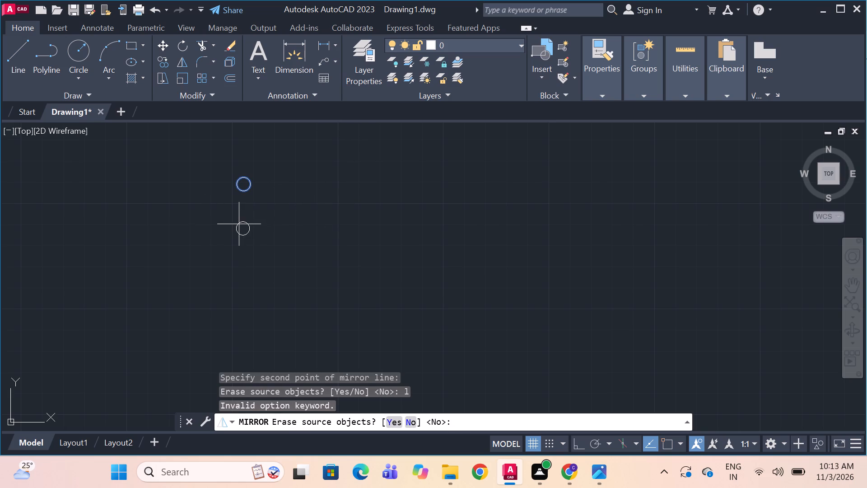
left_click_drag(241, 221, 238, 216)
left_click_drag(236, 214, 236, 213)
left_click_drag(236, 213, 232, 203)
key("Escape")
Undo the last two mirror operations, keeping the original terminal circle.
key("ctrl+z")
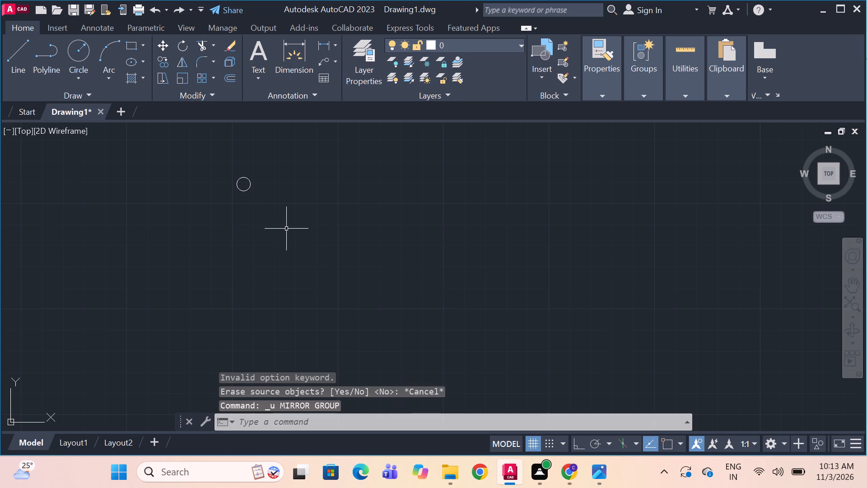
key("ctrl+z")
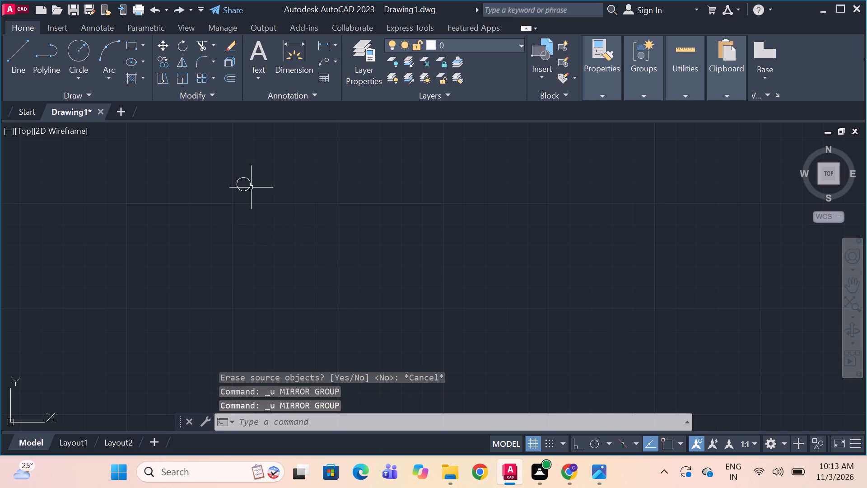
Mirror the small terminal circle about a nearly horizontal line just below it, keeping the source circle.
left_click(251, 186)
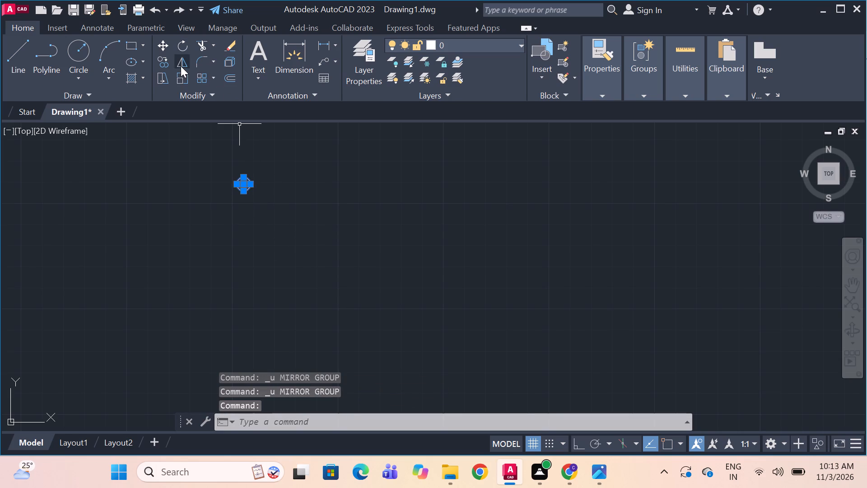
left_click(181, 66)
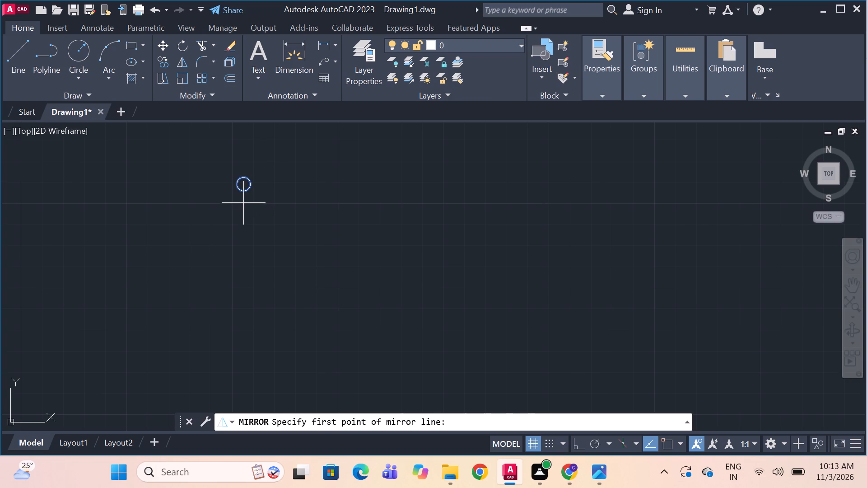
left_click(243, 203)
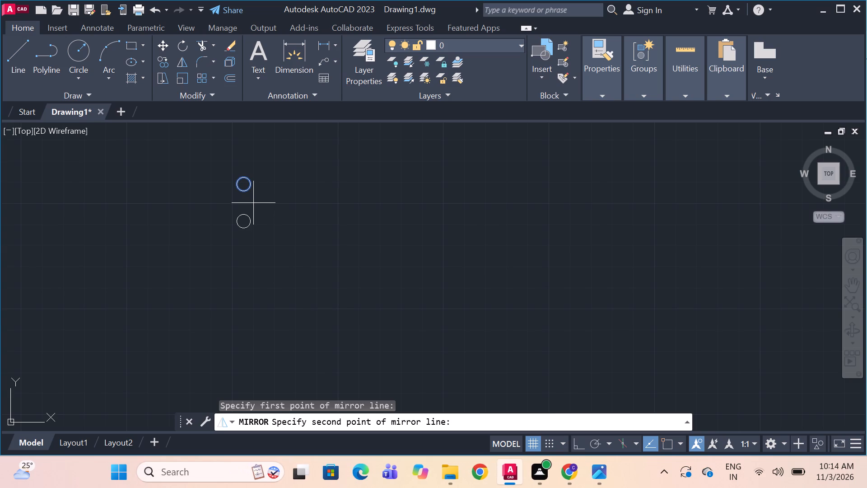
left_click(254, 203)
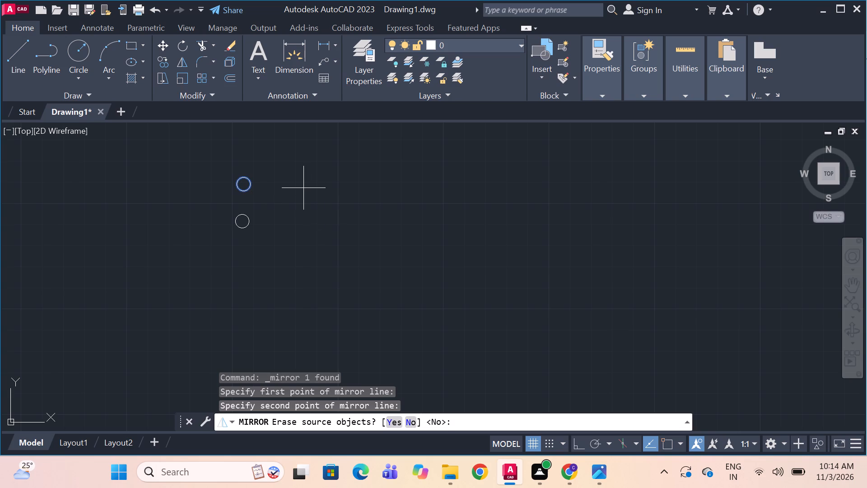
key("l")
key("BackSpace")
key("space")
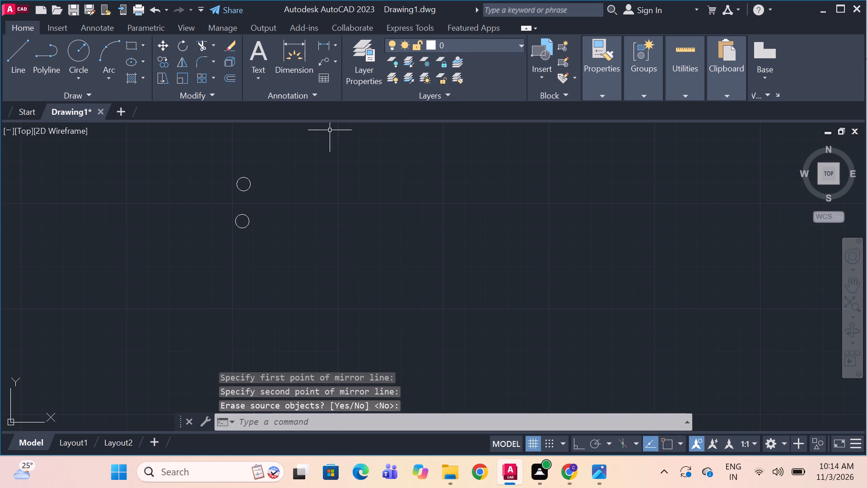
Start drawing a line at the pair of terminal circles.
key("l")
key("space")
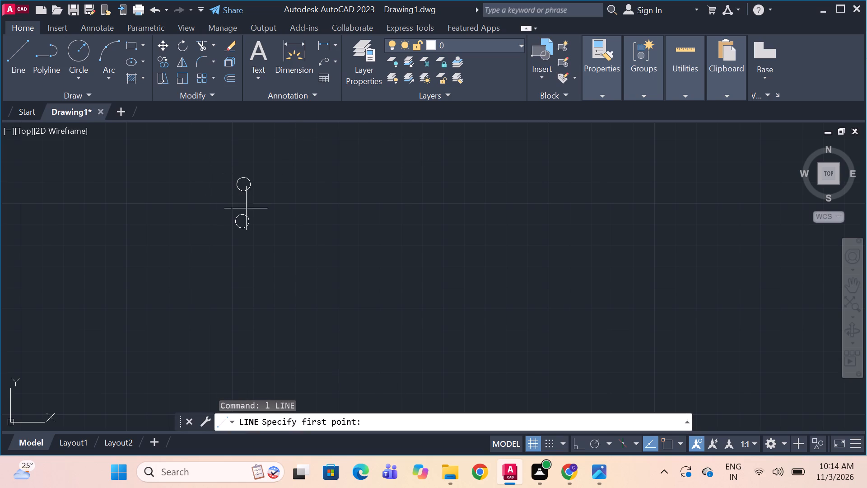
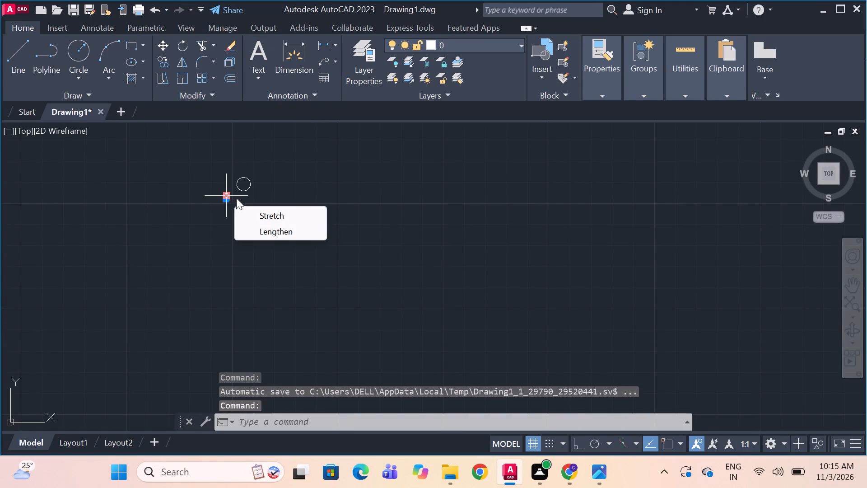
Erase the selected short stray line beside the two terminal circles.
key("Delete")
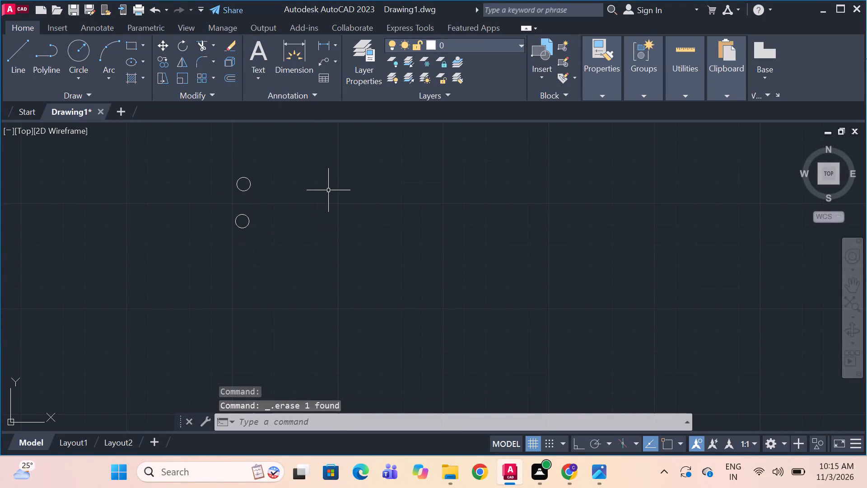
Draw a slanted contact line from the top of the lower terminal circle, leaning up and left to just beside the upper circle.
key("l")
key("space")
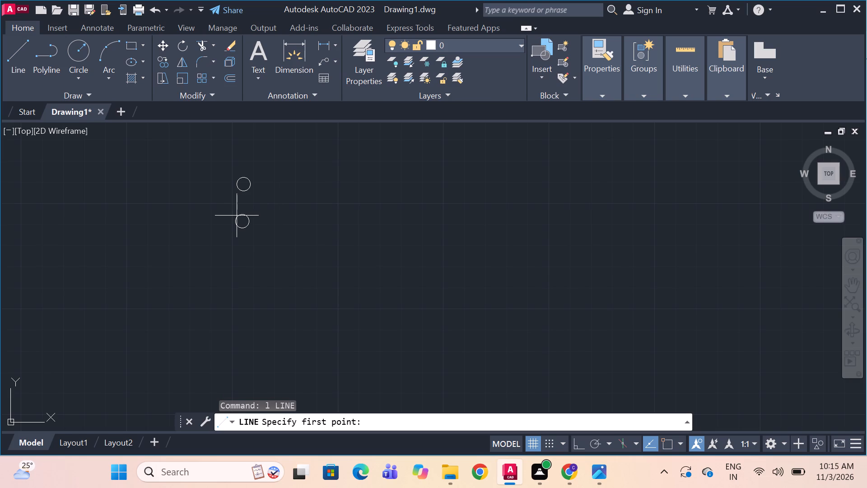
left_click_drag(239, 215, 238, 214)
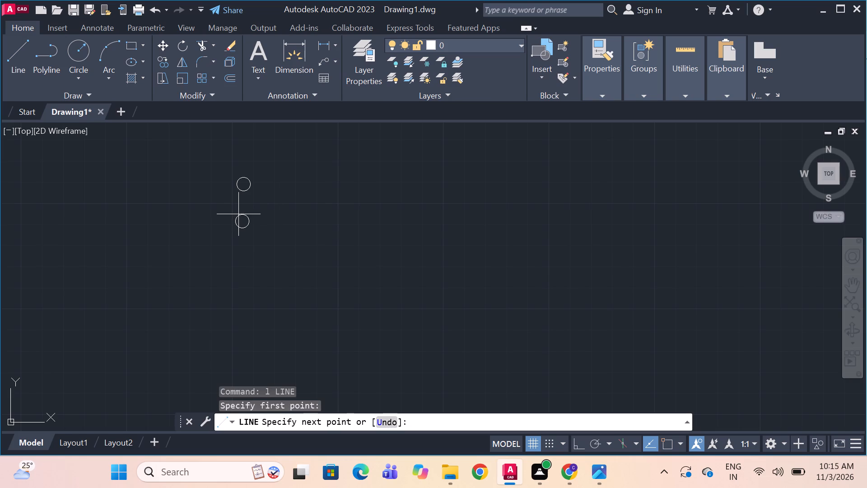
left_click_drag(238, 214, 228, 192)
left_click_drag(228, 192, 228, 191)
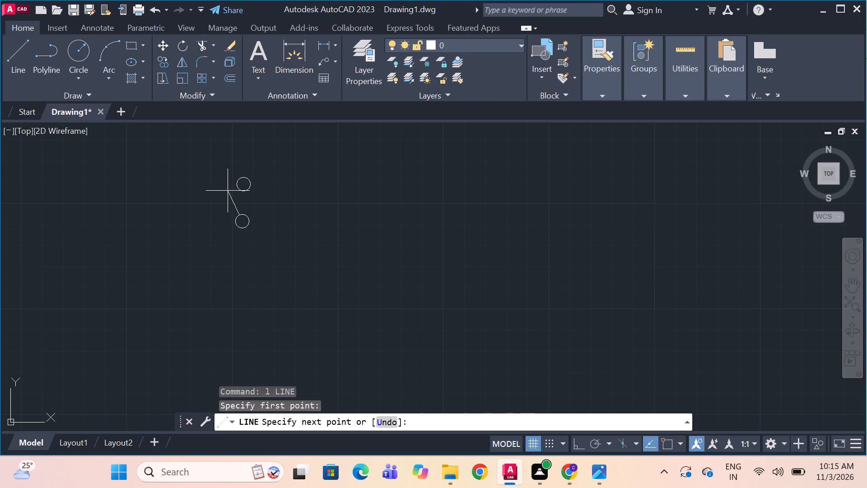
left_click(228, 191)
key("Escape")
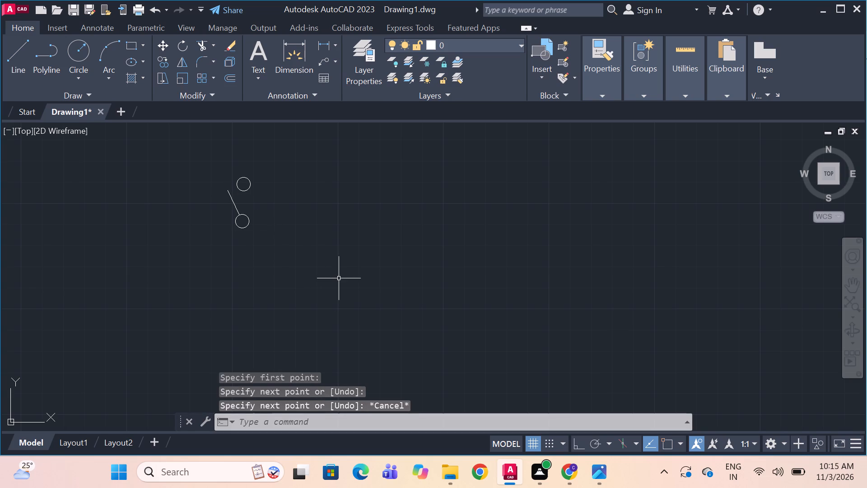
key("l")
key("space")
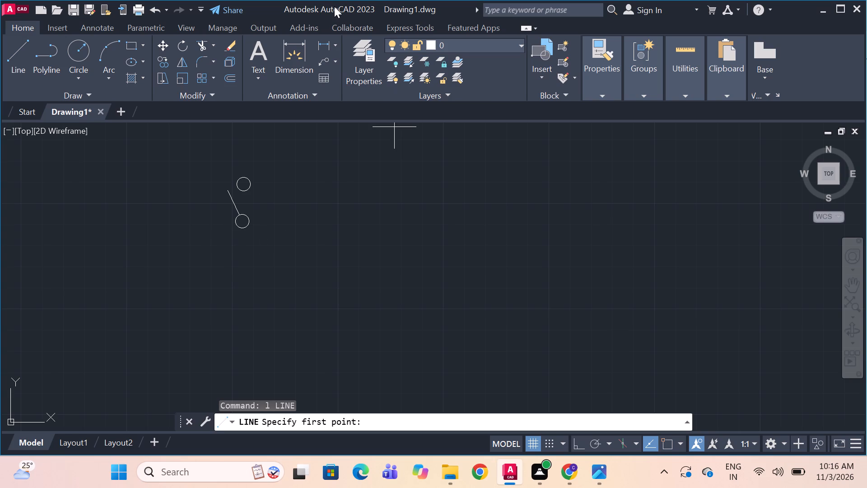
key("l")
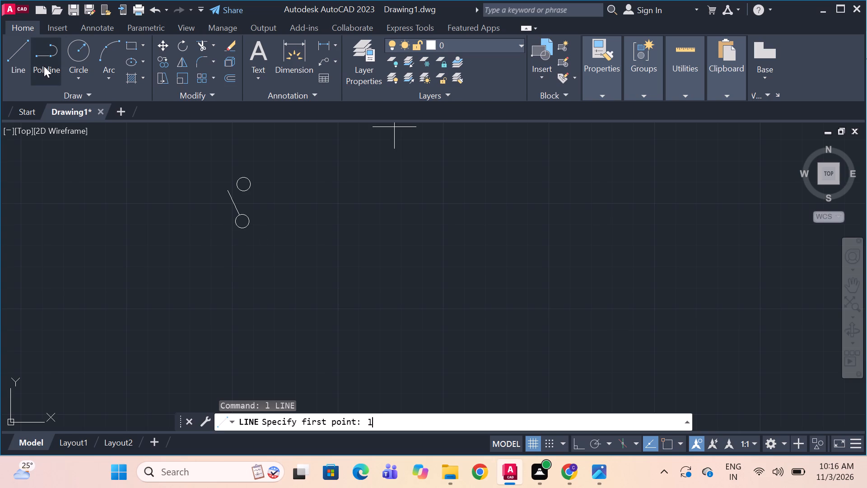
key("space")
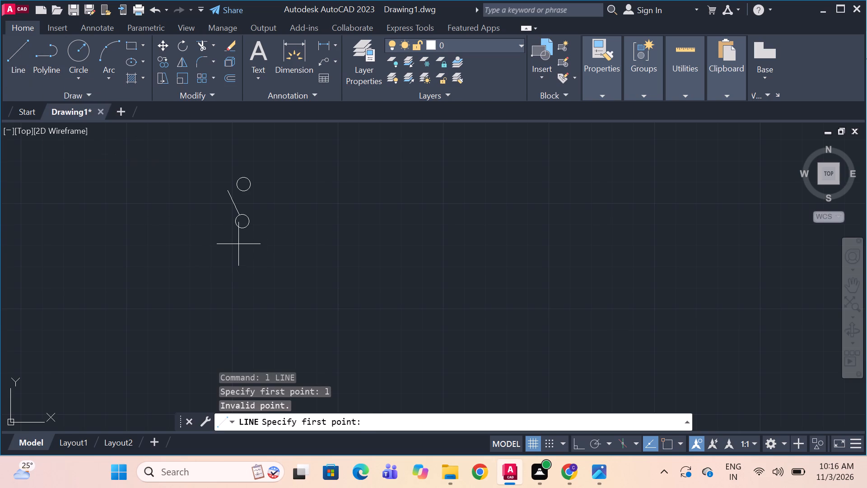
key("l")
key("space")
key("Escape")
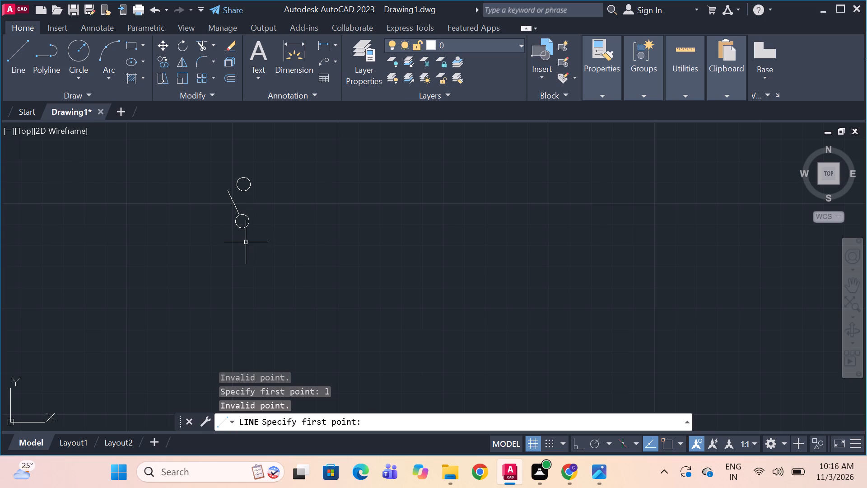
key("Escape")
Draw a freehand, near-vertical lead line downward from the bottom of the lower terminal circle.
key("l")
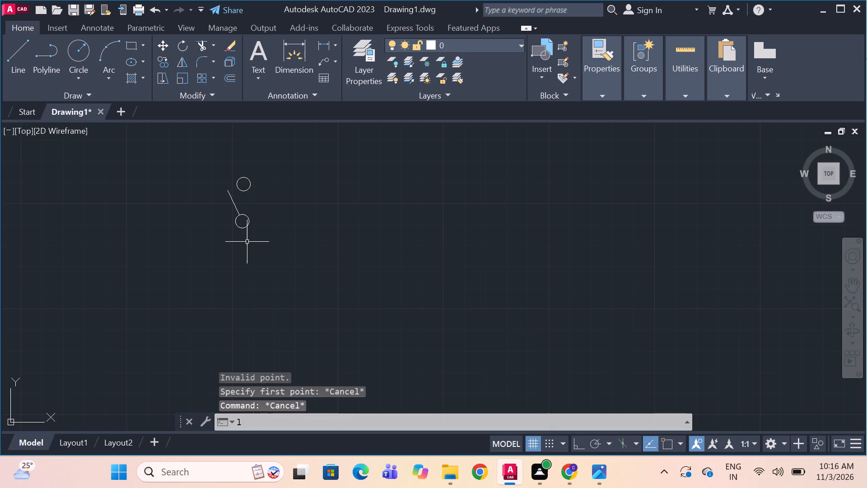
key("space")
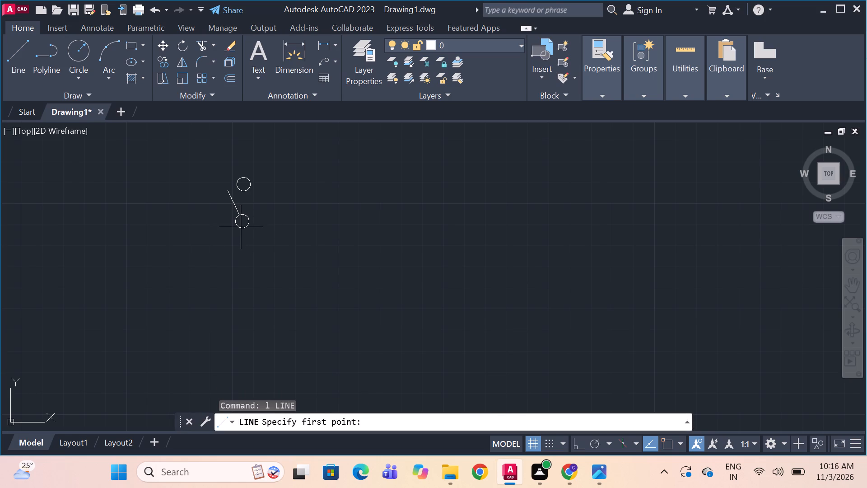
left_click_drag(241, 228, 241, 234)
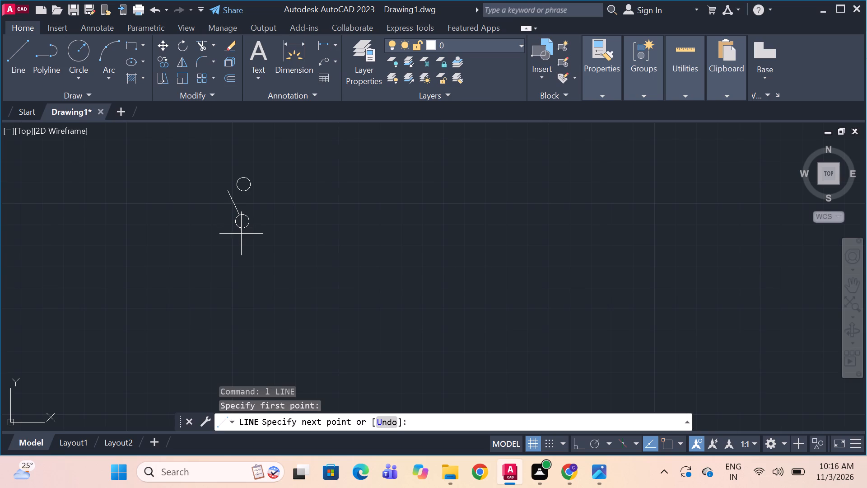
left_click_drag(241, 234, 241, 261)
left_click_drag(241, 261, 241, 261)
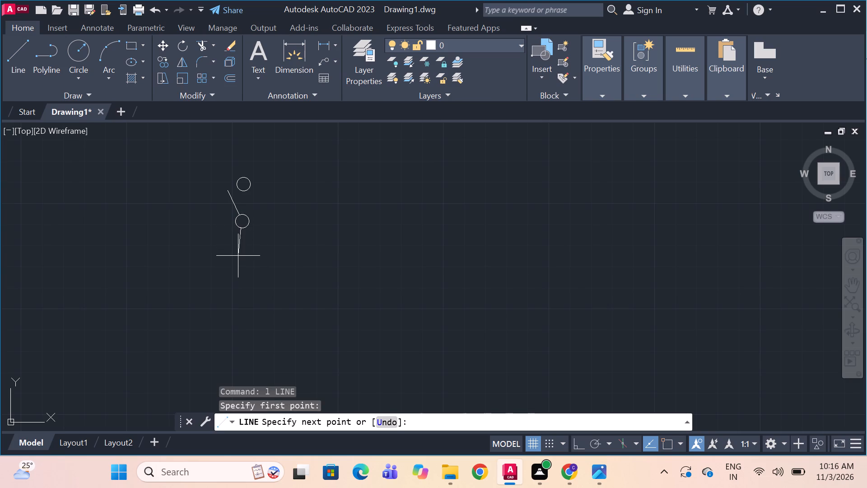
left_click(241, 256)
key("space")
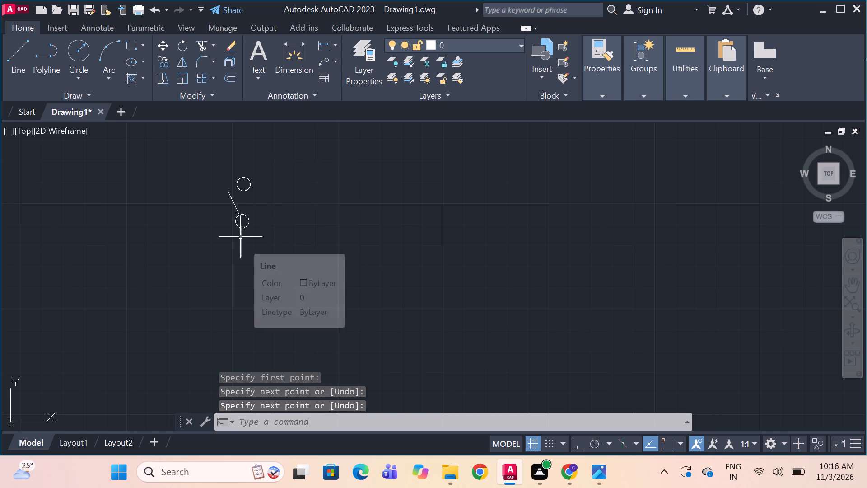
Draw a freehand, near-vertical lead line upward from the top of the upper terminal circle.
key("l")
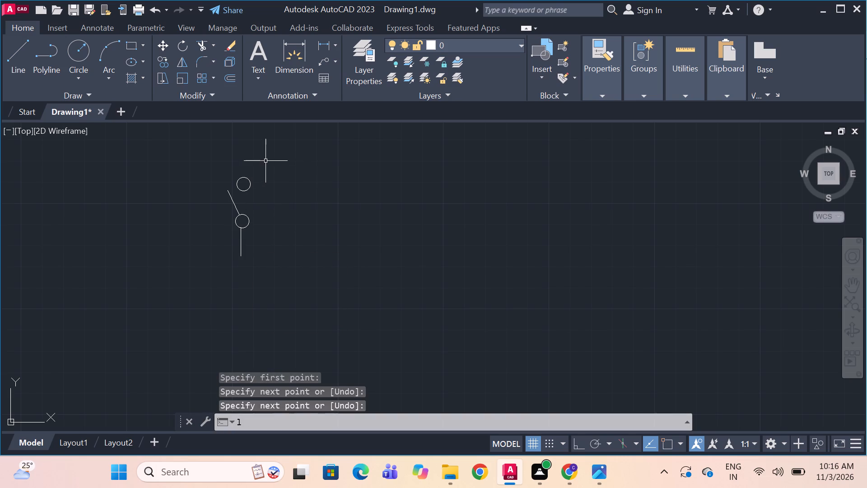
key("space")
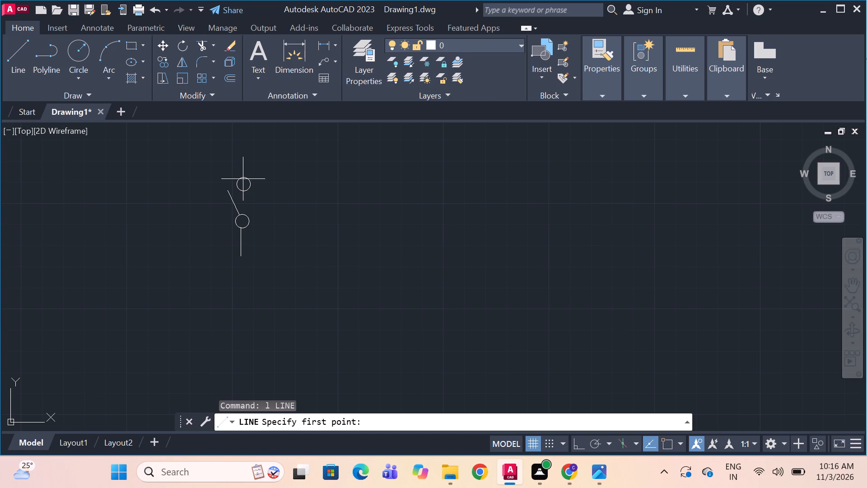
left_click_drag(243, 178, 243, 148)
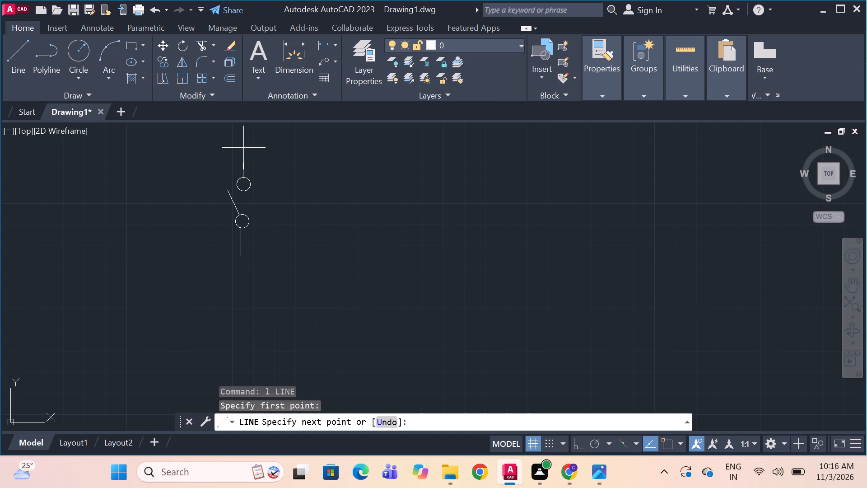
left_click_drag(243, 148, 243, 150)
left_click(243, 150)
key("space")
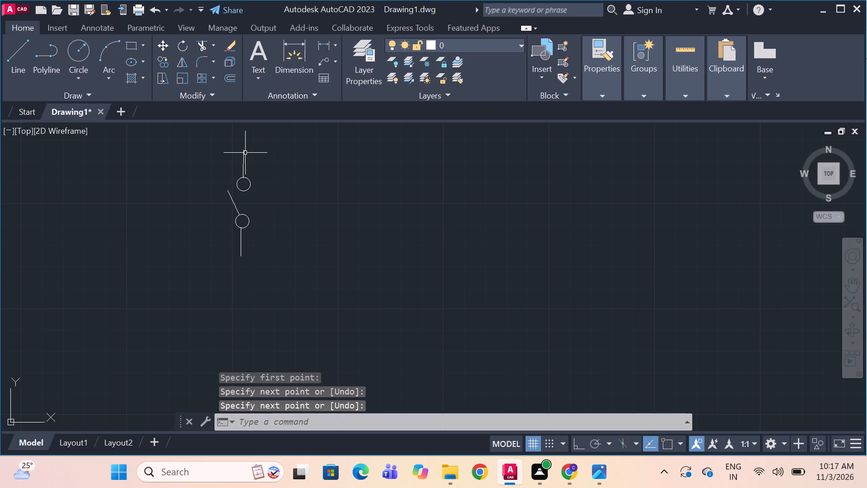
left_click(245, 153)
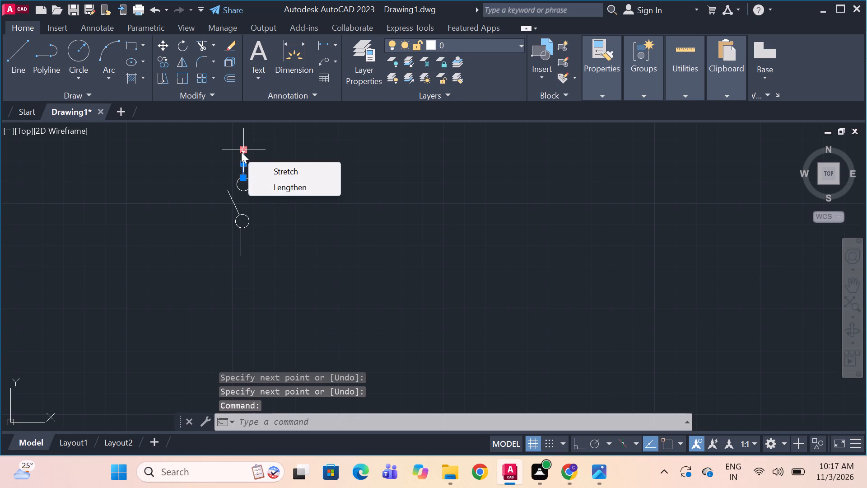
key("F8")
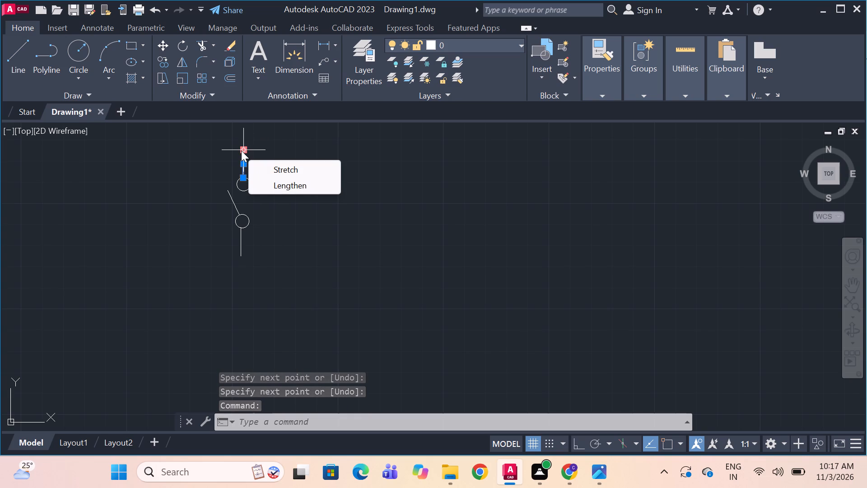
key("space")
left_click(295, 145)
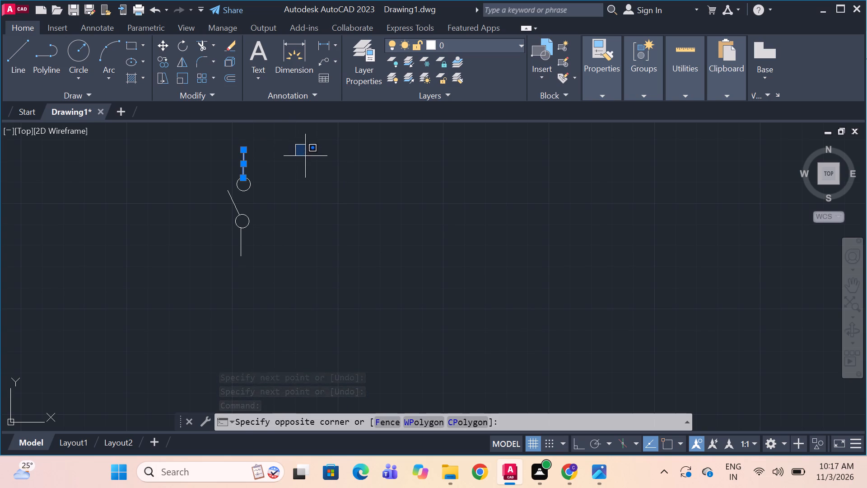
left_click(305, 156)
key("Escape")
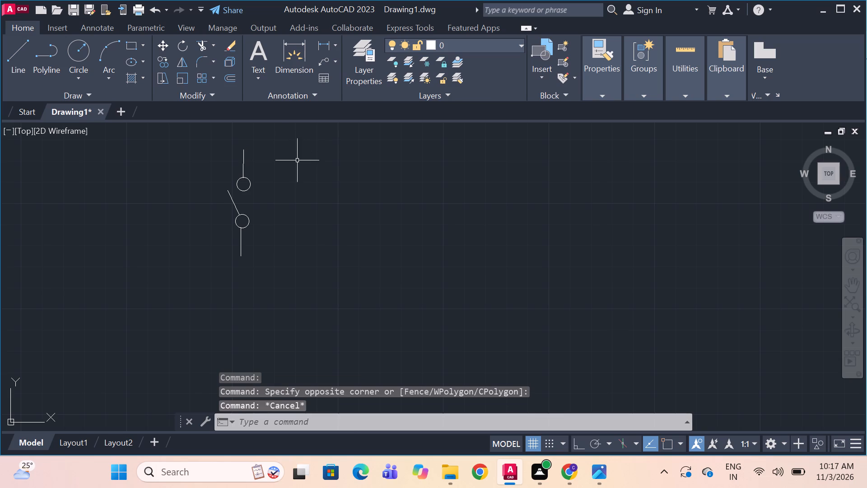
Turn on Ortho mode and replace the lead line above the upper terminal circle with an exactly vertical one.
key("F8")
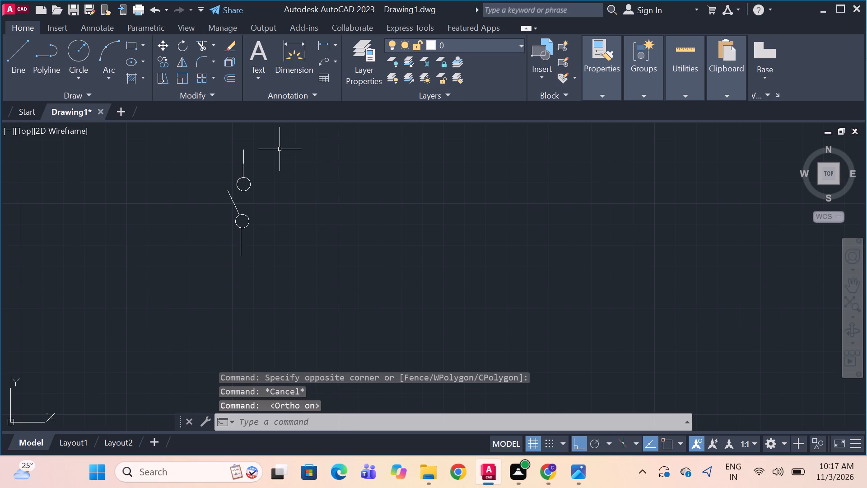
left_click(244, 156)
key("Delete")
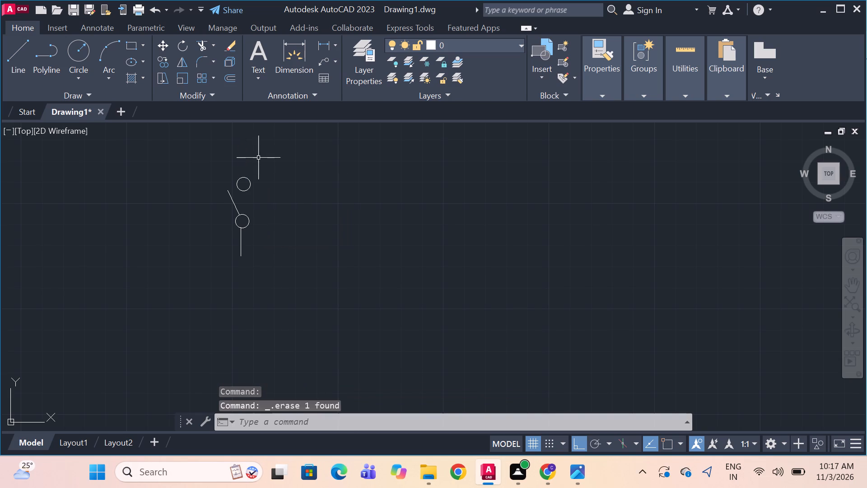
type("l")
key("space")
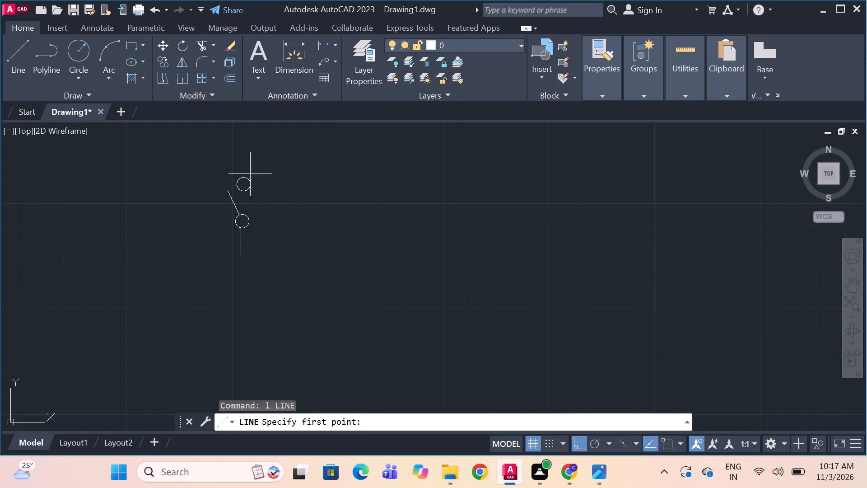
left_click_drag(243, 178, 243, 175)
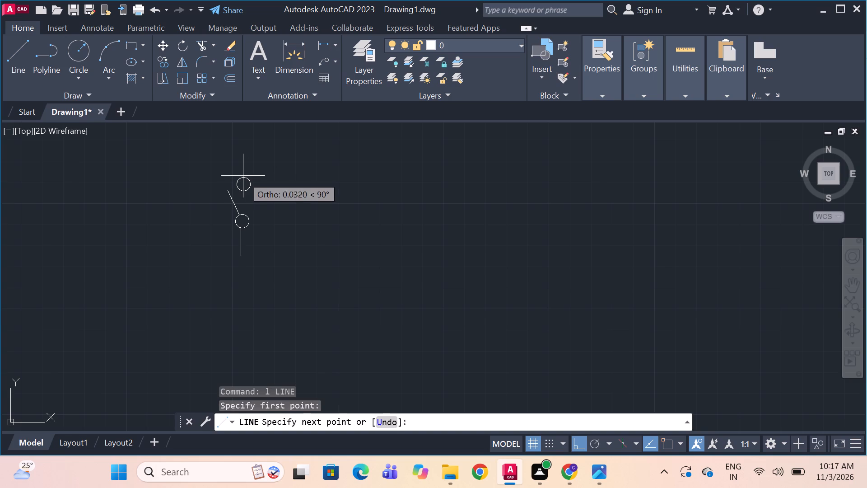
left_click_drag(243, 175, 243, 161)
left_click_drag(243, 160, 243, 151)
left_click(243, 151)
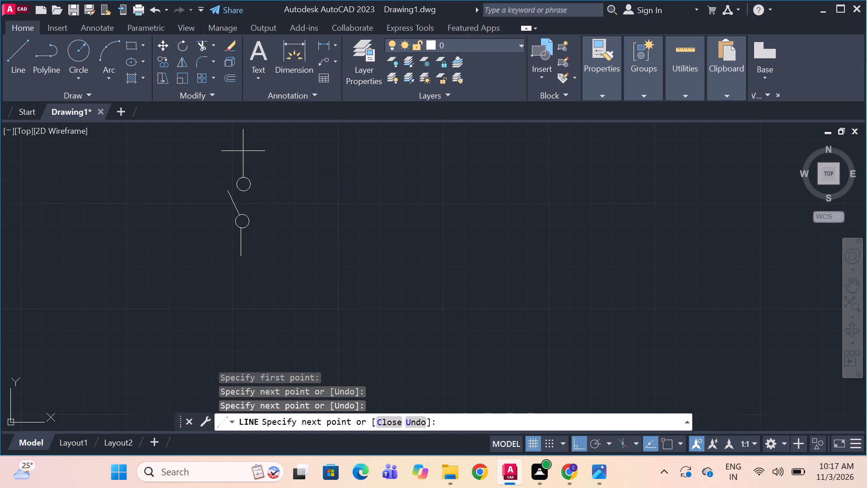
key("space")
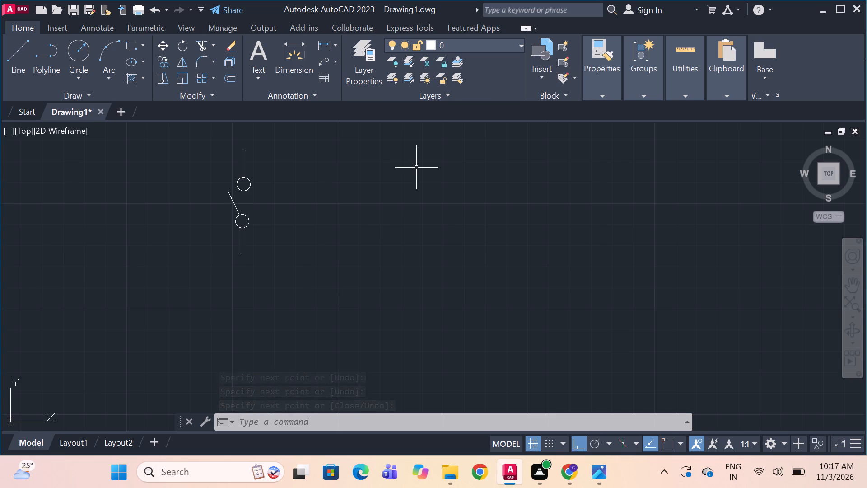
Replace the lead line below the lower terminal circle with an exactly vertical line about 0.6 units long.
left_click(240, 242)
key("Delete")
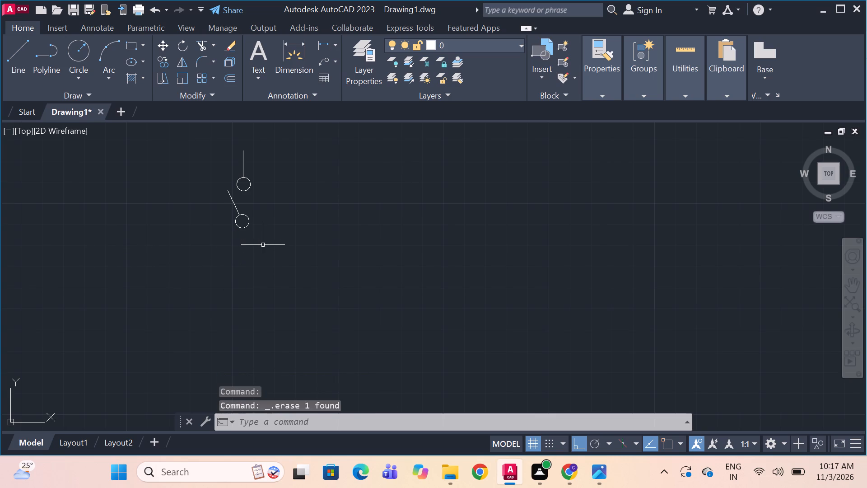
type("l")
key("space")
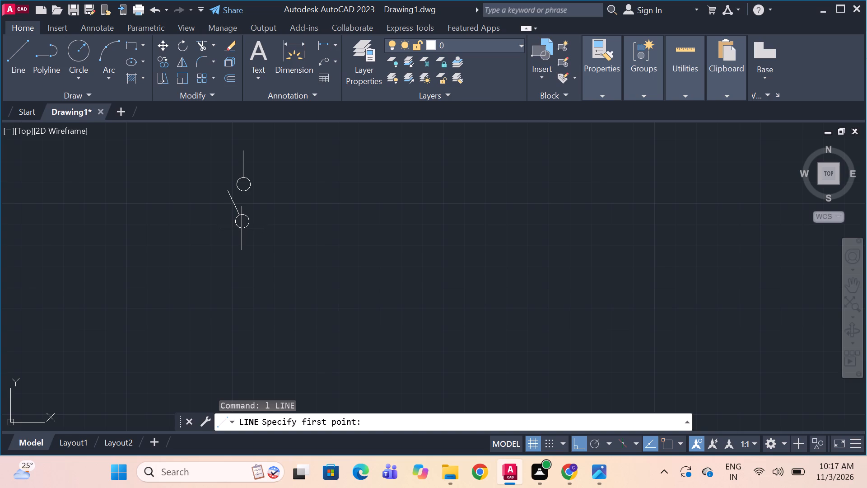
left_click_drag(242, 228, 238, 254)
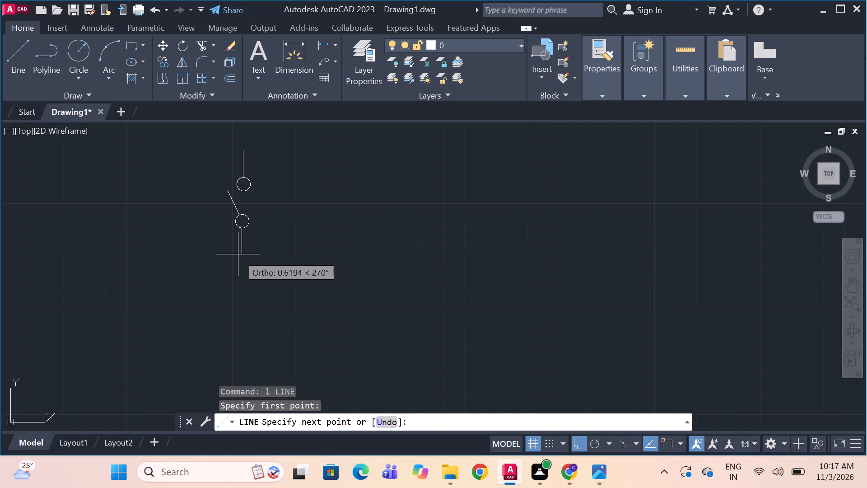
left_click_drag(238, 254, 238, 253)
left_click(238, 253)
key("space")
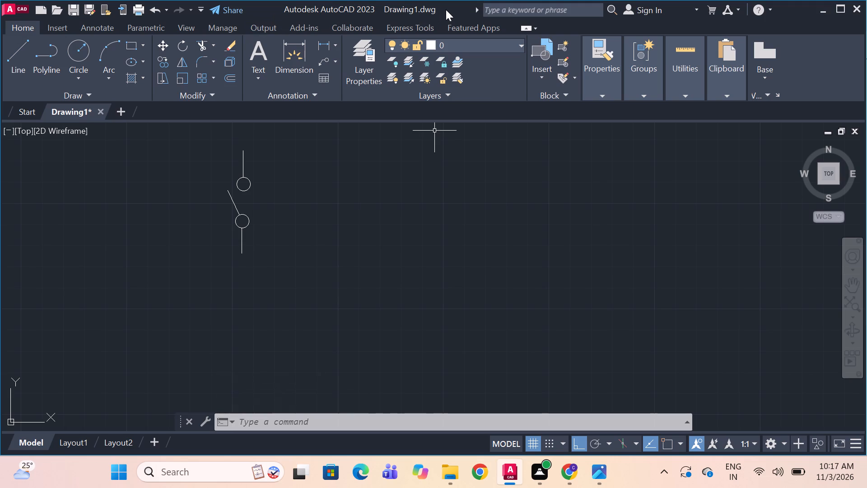
Begin a block definition named isolator, with its base point at the bottom of the upper terminal circle.
key("b")
key("space")
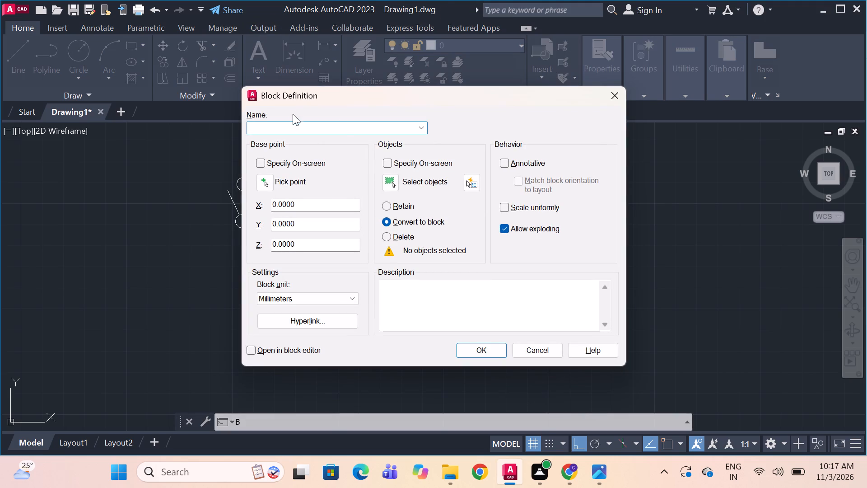
key("i")
type("solator")
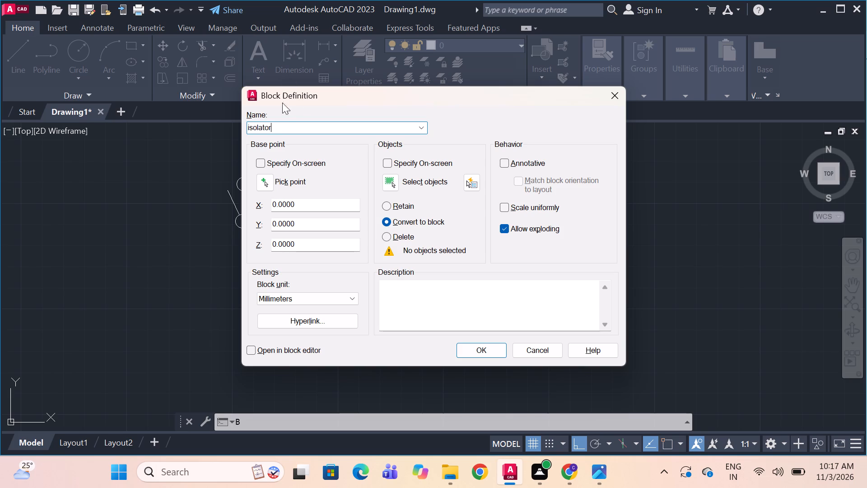
left_click(259, 164)
left_click(259, 164)
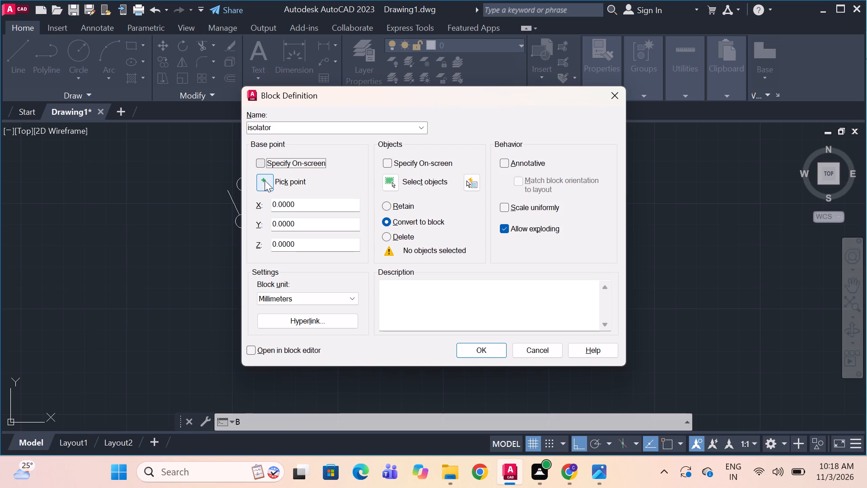
left_click(266, 182)
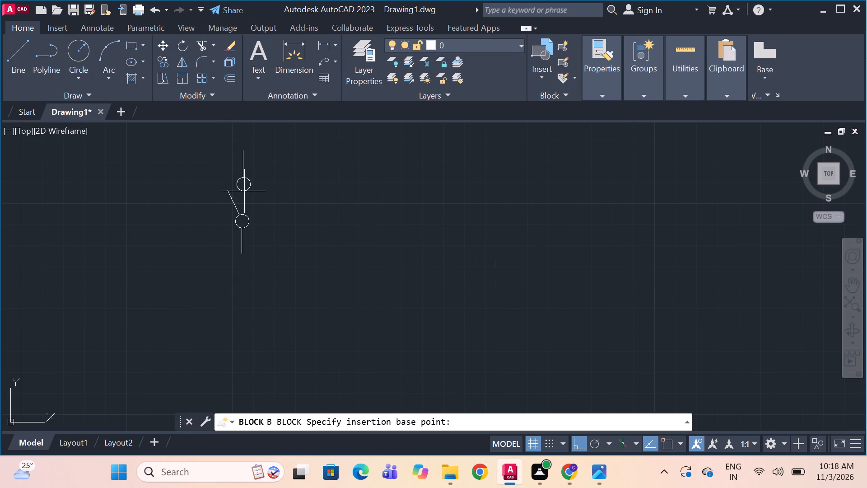
left_click(244, 191)
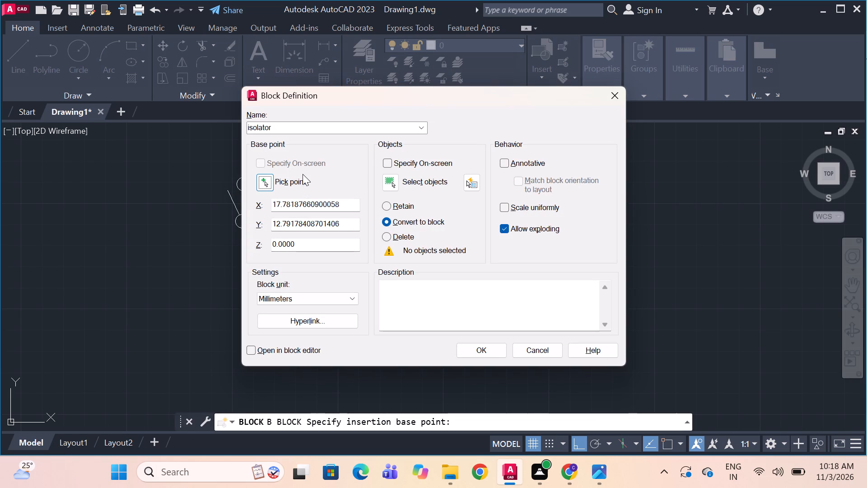
Create the isolator block from all the contact symbol's circles and lines, with the option to open it in the block editor enabled.
left_click(393, 180)
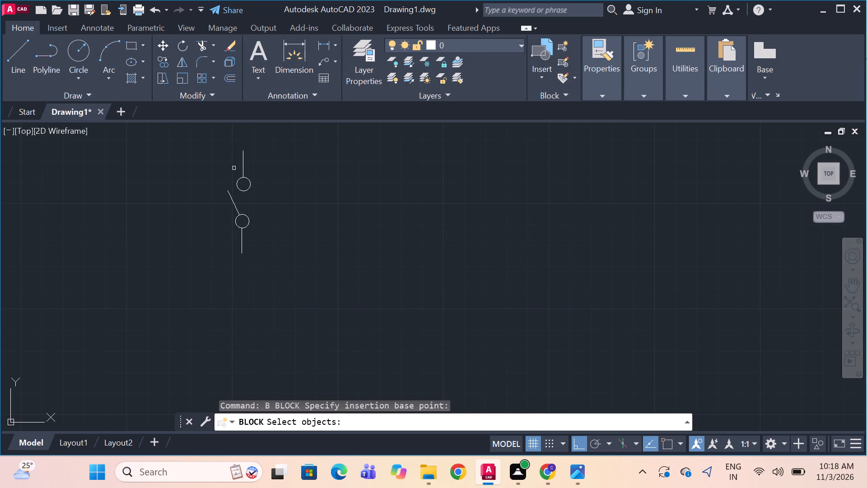
left_click_drag(185, 141, 228, 231)
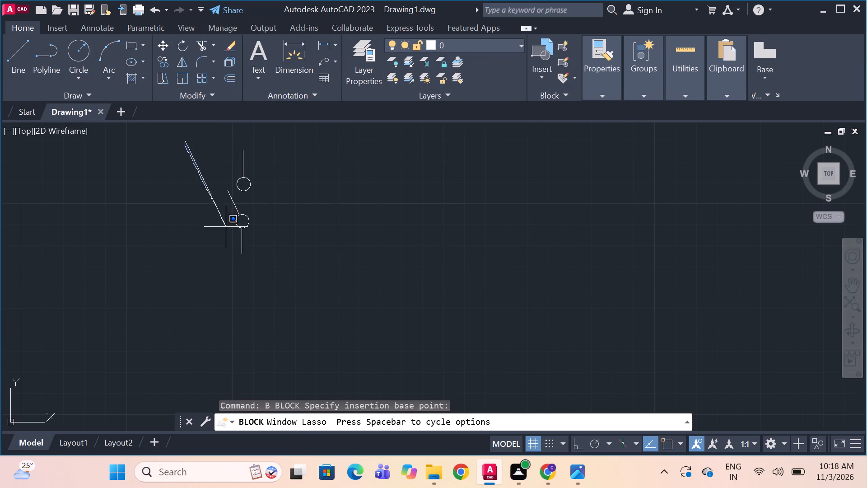
left_click_drag(228, 231, 302, 154)
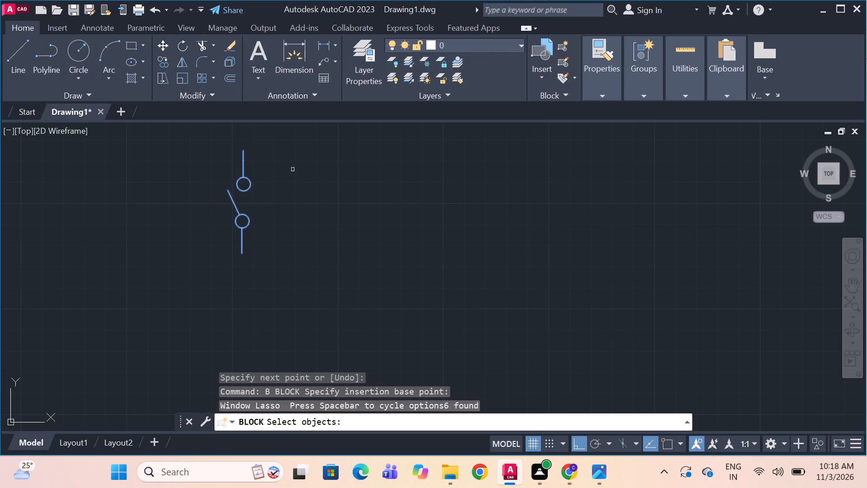
left_click(251, 188)
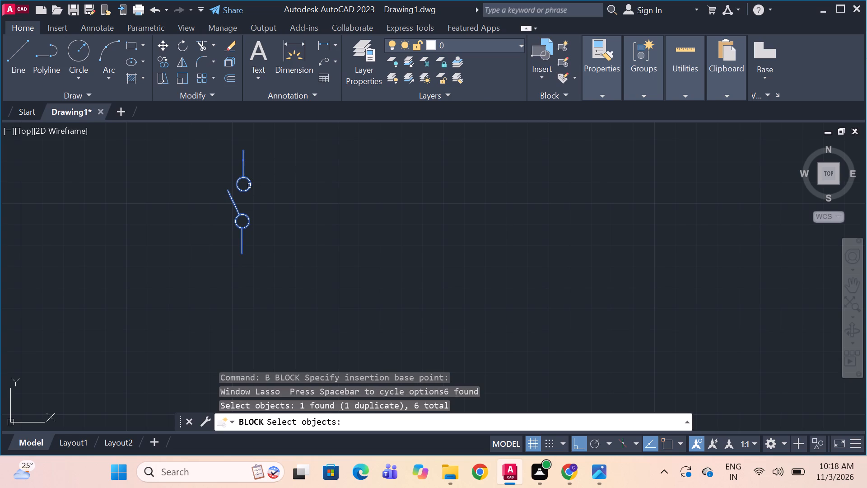
left_click(249, 186)
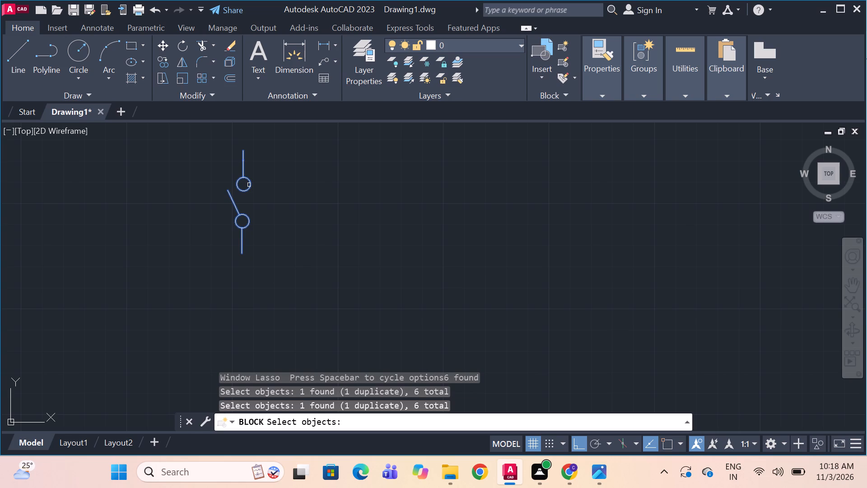
key("space")
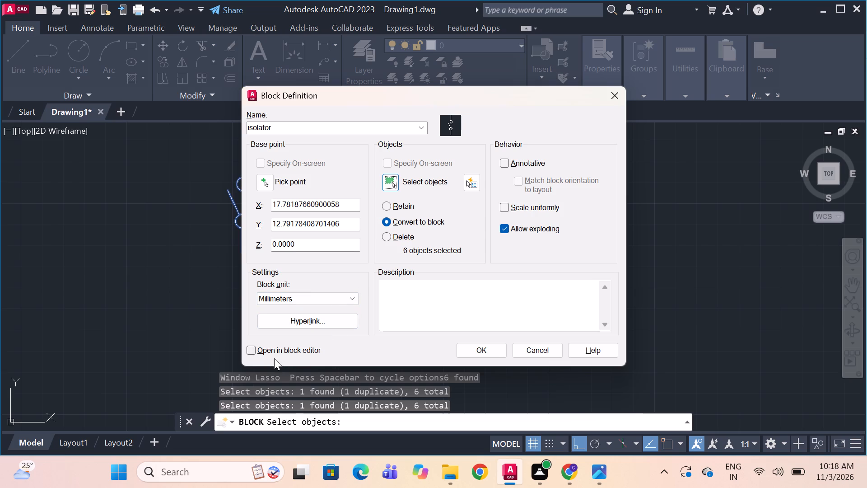
left_click(248, 350)
left_click(464, 351)
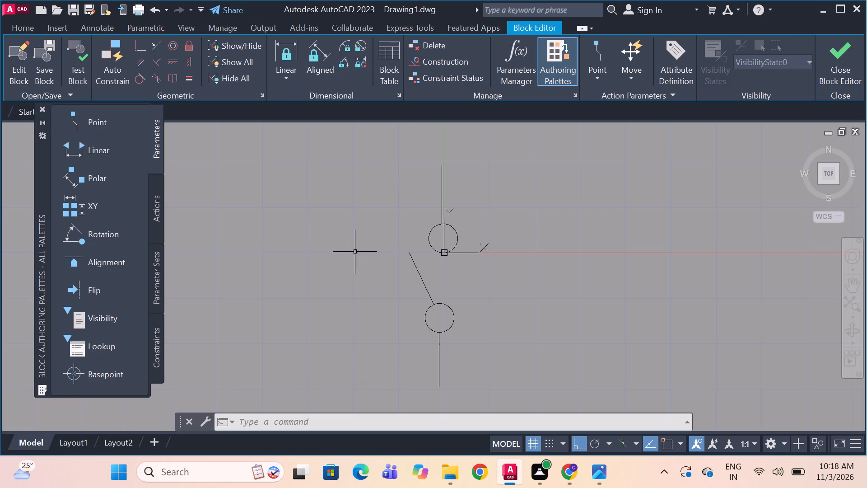
Undo the opening of the isolator block in the block editor to return to the main drawing.
left_click(452, 225)
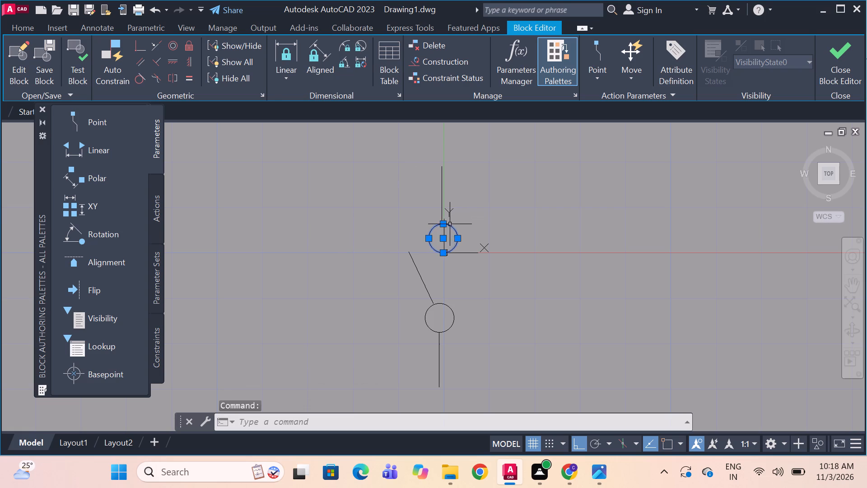
left_click(442, 200)
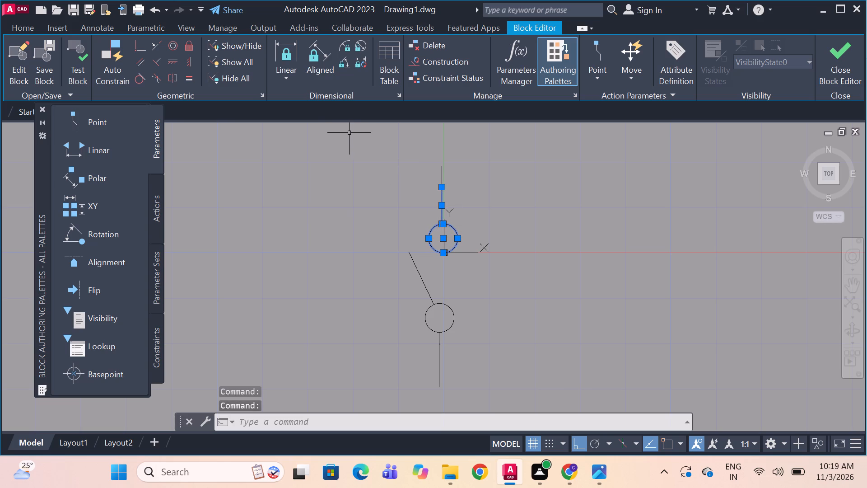
key("ctrl+z")
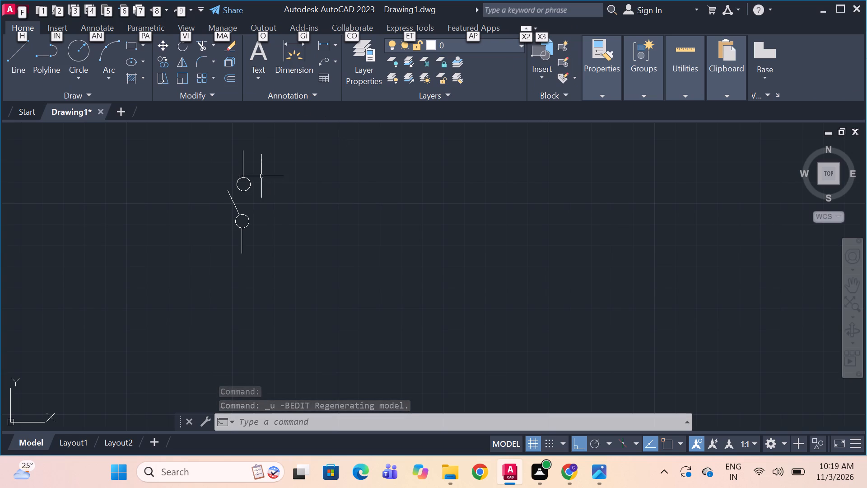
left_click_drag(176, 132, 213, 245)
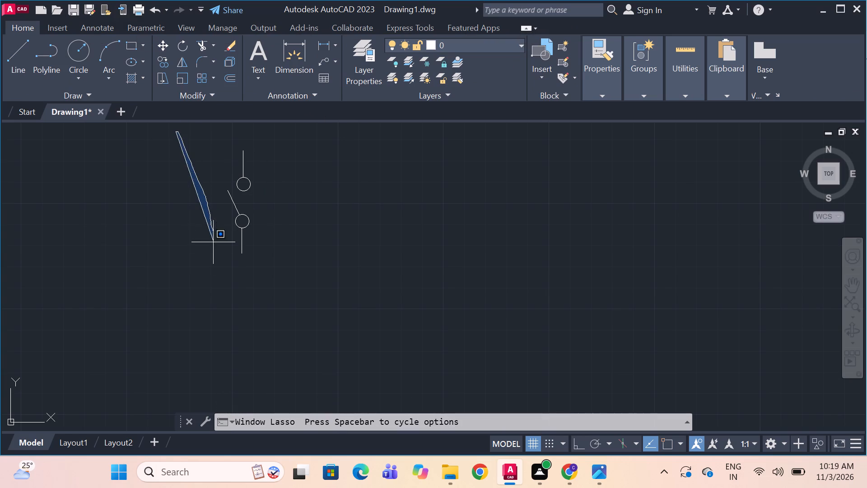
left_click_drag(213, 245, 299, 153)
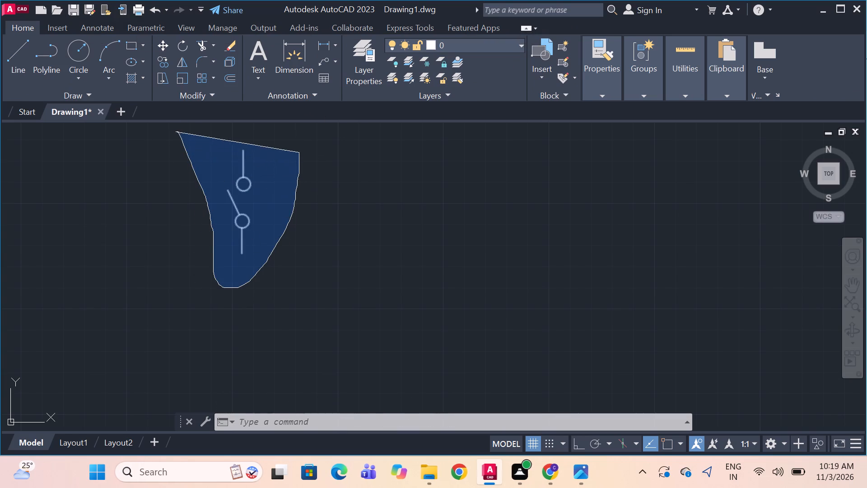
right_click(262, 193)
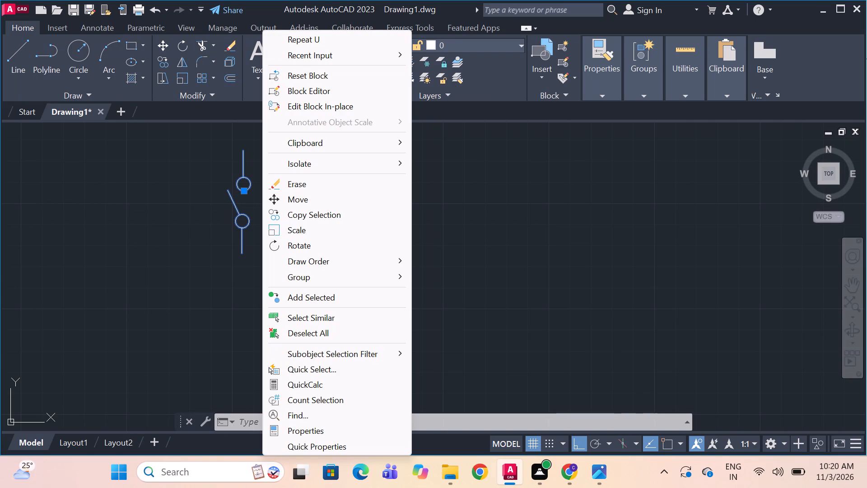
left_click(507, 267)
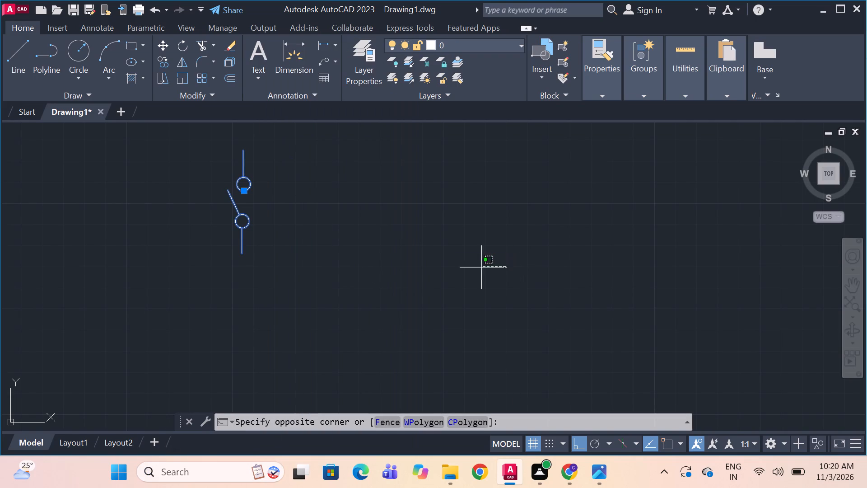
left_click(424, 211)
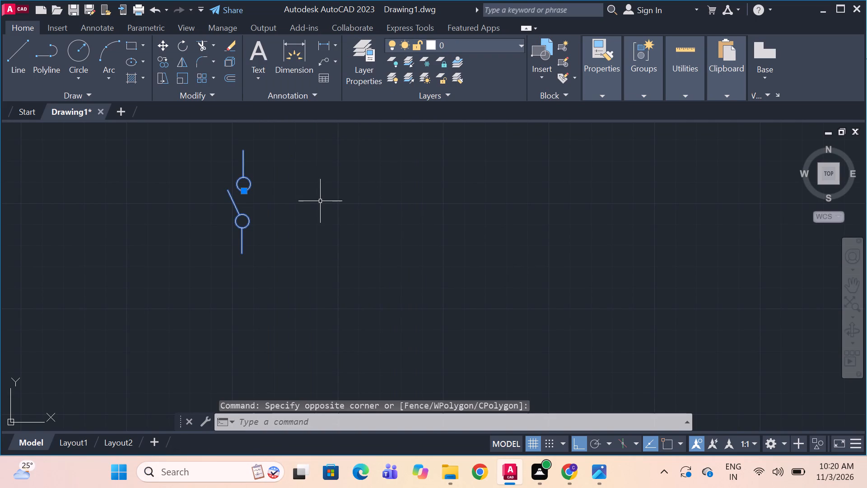
Draw a vertical line about 1.5 units long to the right of the isolator symbol.
key("l")
key("space")
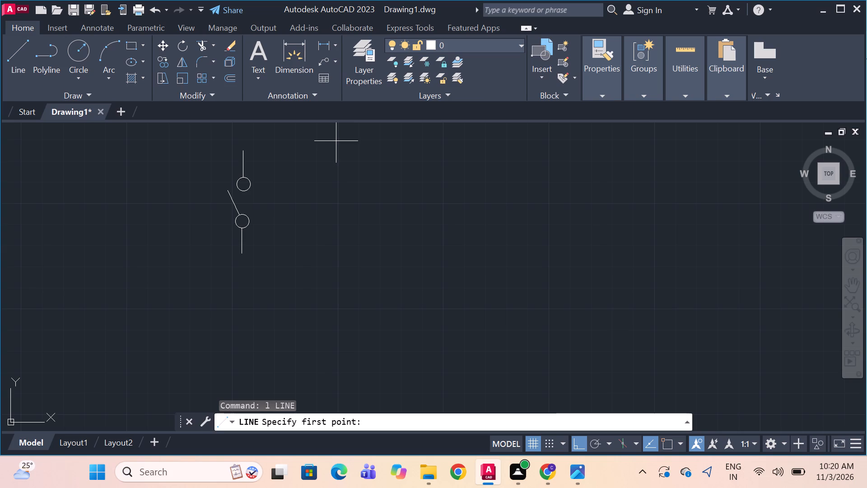
left_click_drag(338, 140, 338, 185)
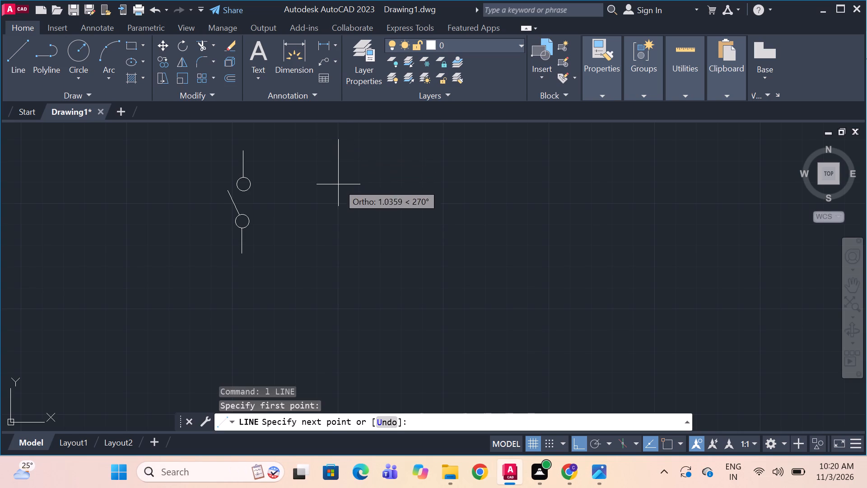
left_click_drag(338, 185, 339, 205)
left_click(339, 205)
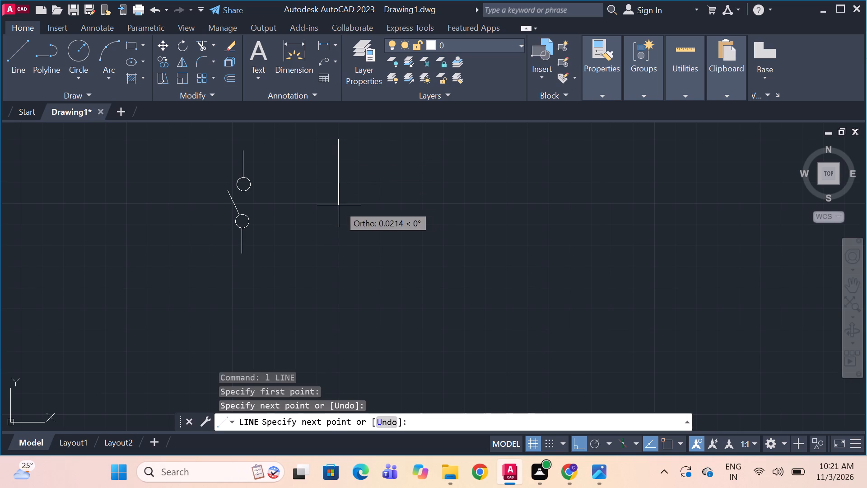
key("space")
Draw a second vertical line about 1.5 units long to the right of the first, with their ends level.
type("l")
key("space")
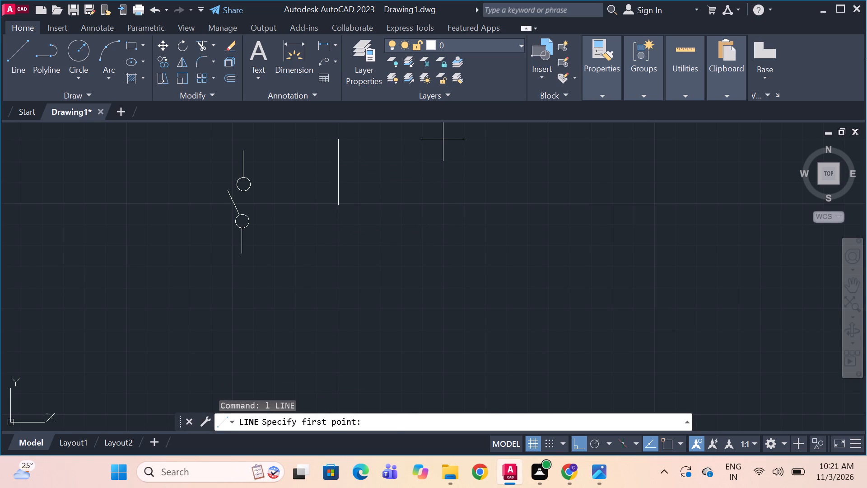
left_click_drag(443, 139, 445, 212)
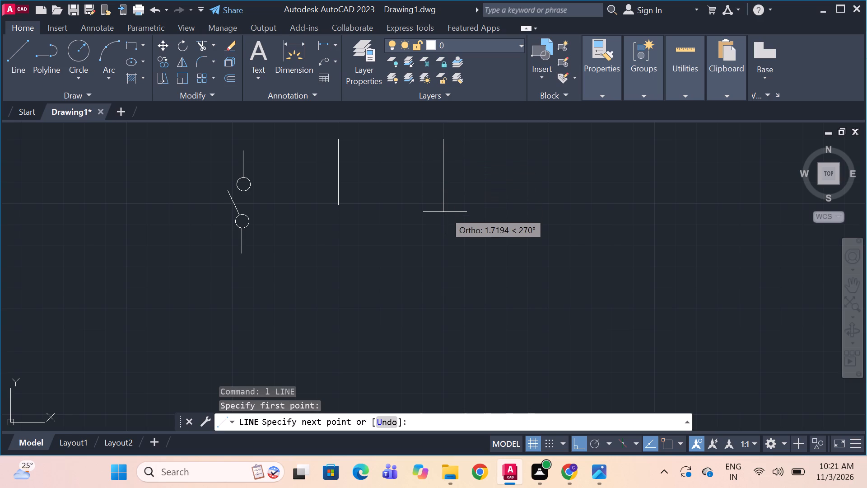
left_click_drag(445, 212, 446, 205)
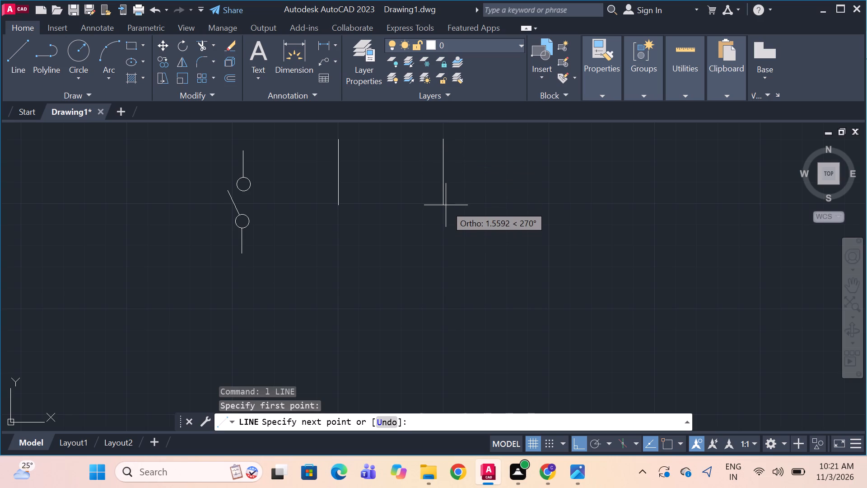
left_click(446, 204)
key("space")
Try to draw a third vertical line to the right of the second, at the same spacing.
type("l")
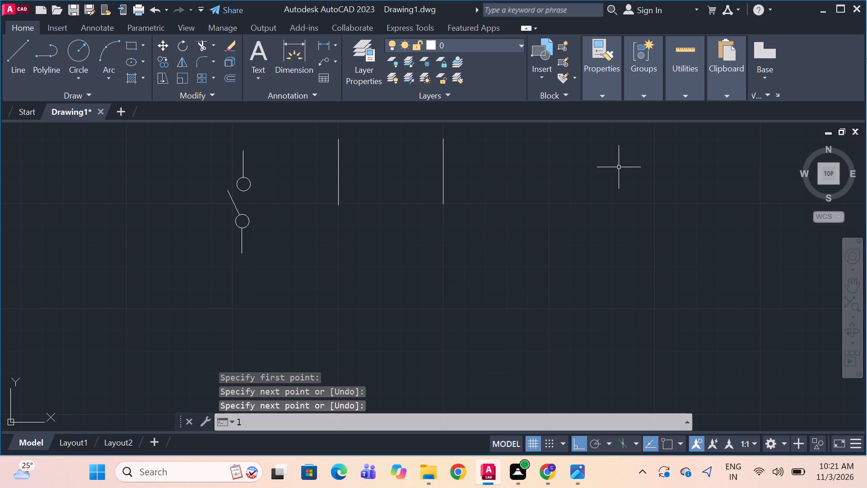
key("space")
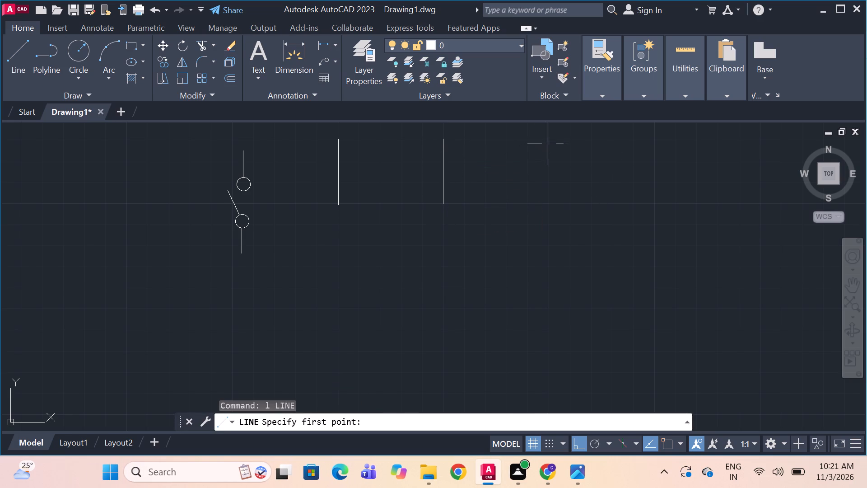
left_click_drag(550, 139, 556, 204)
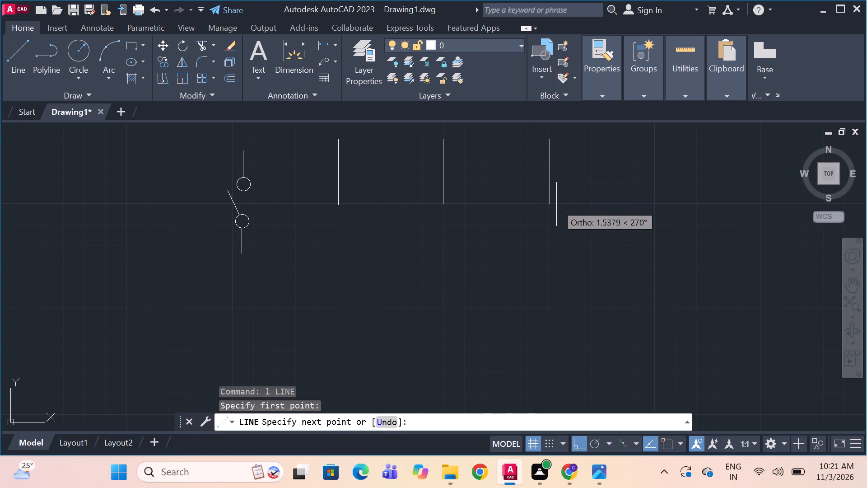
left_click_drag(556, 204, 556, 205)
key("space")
Draw the third vertical line, about 1.5 units long, level with the other two and equally spaced from them.
type("l")
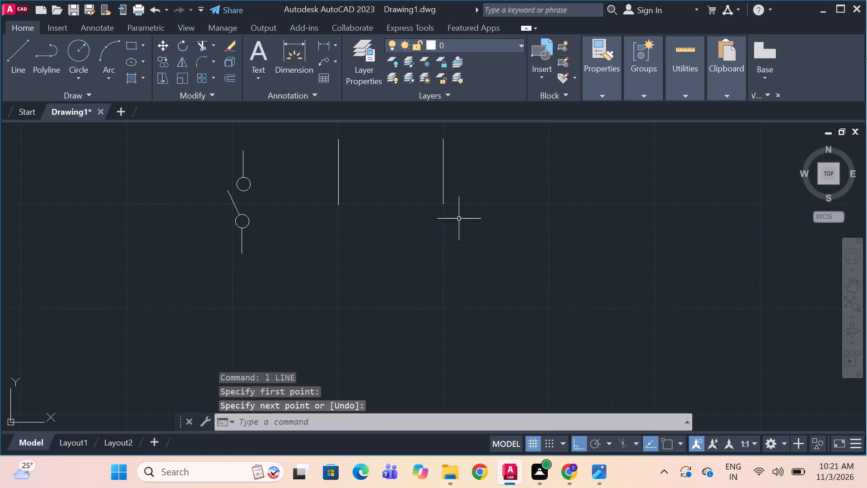
key("space")
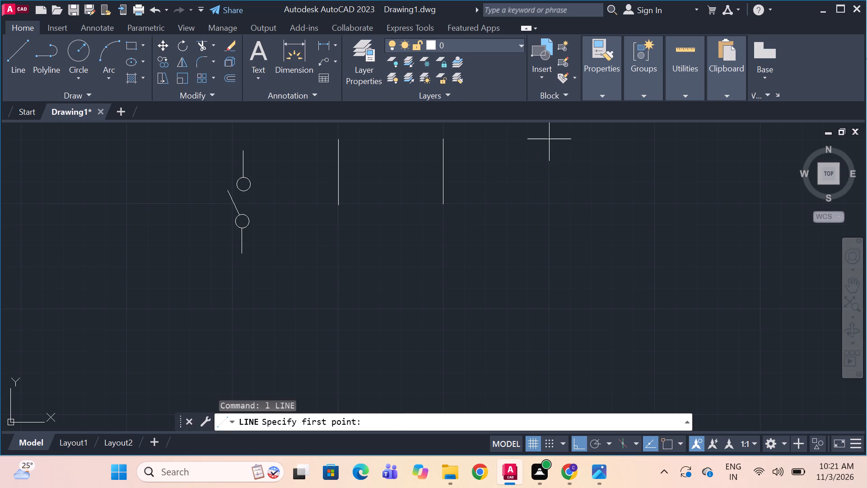
left_click_drag(548, 140, 554, 203)
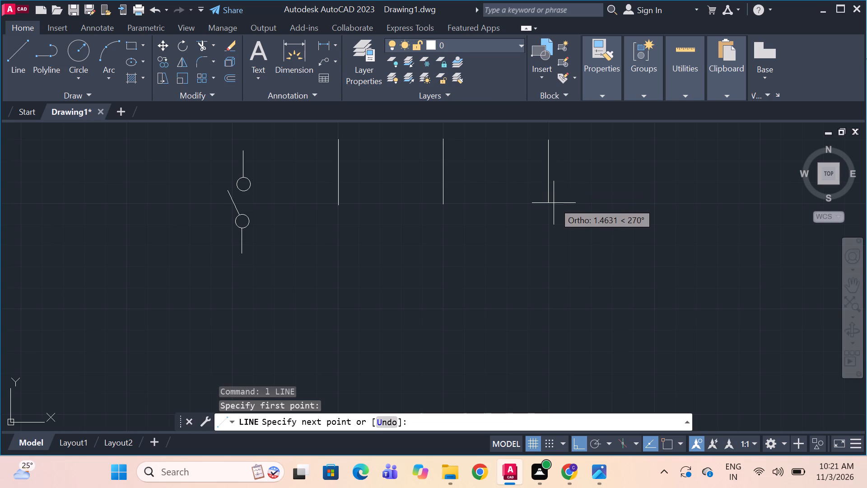
left_click_drag(554, 203, 554, 204)
left_click(554, 204)
key("space")
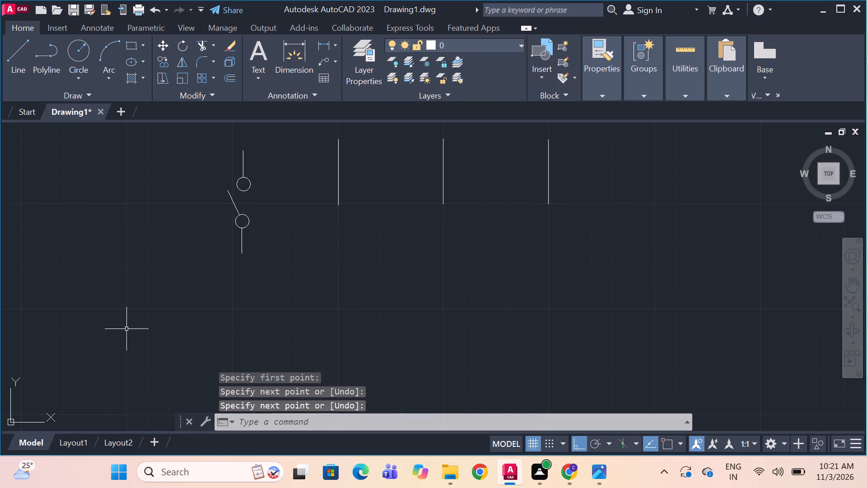
Draw a circle touching the lower end of the first phase line, slightly larger than the isolator symbol's circles.
key("c")
key("space")
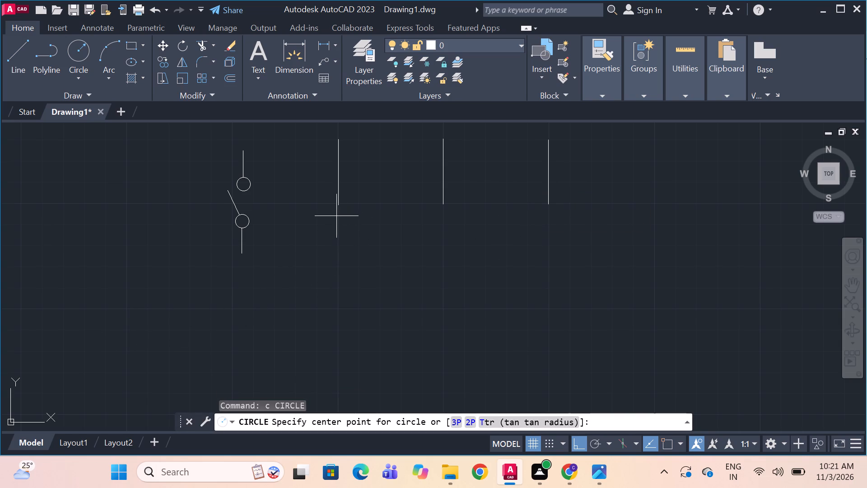
left_click_drag(337, 216, 345, 225)
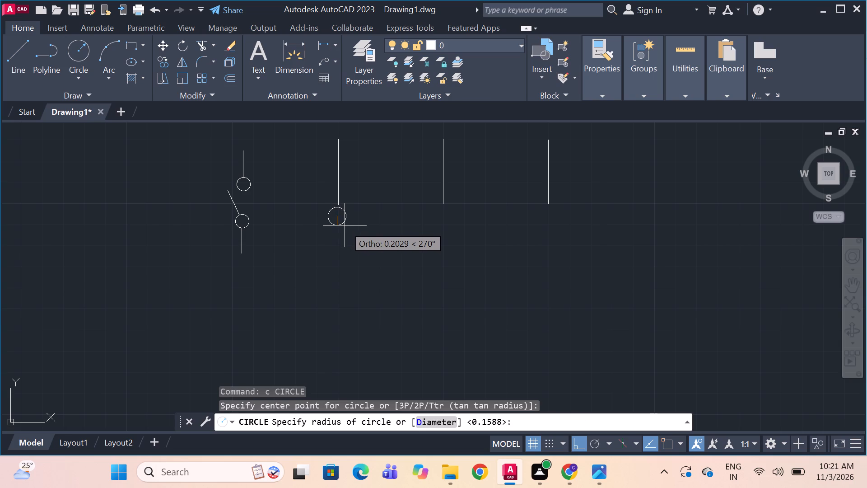
left_click_drag(345, 225, 347, 227)
left_click(347, 227)
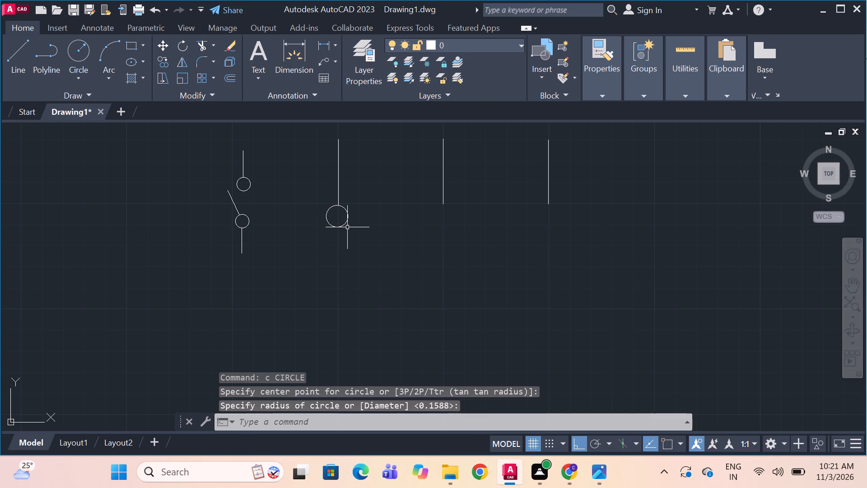
left_click(347, 227)
left_click(377, 235)
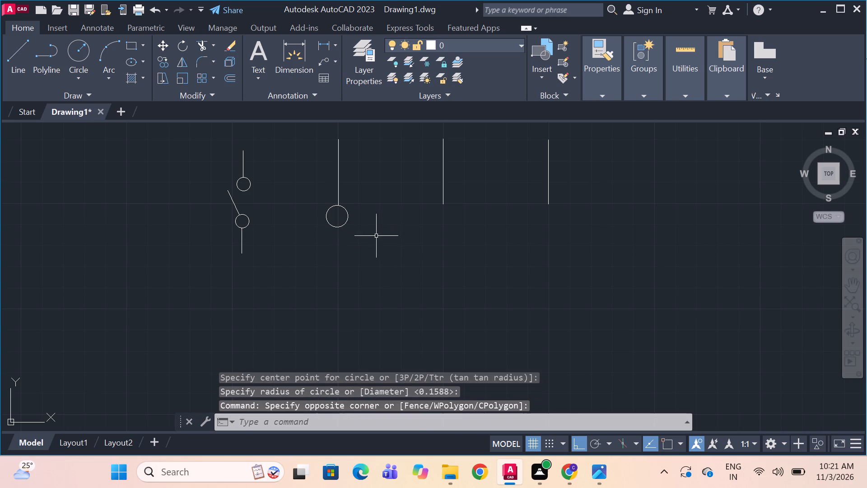
Mirror the first phase line's circle downward about a horizontal line just below it, keeping the original.
left_click(346, 215)
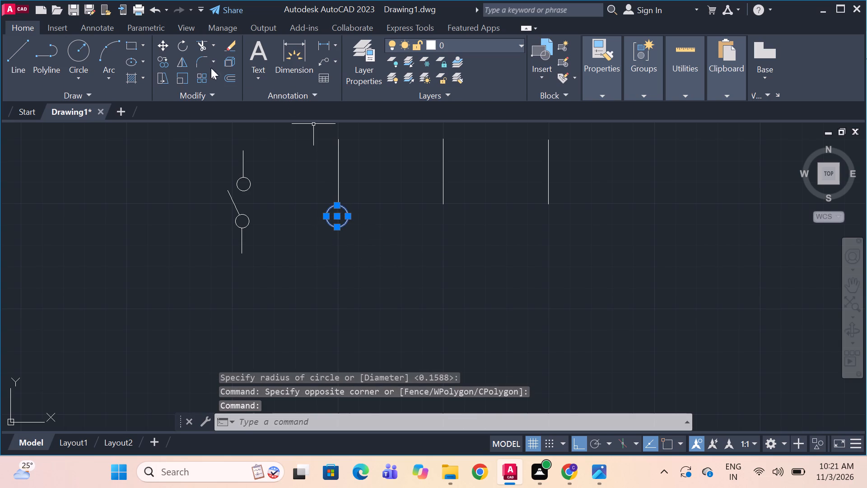
left_click(180, 63)
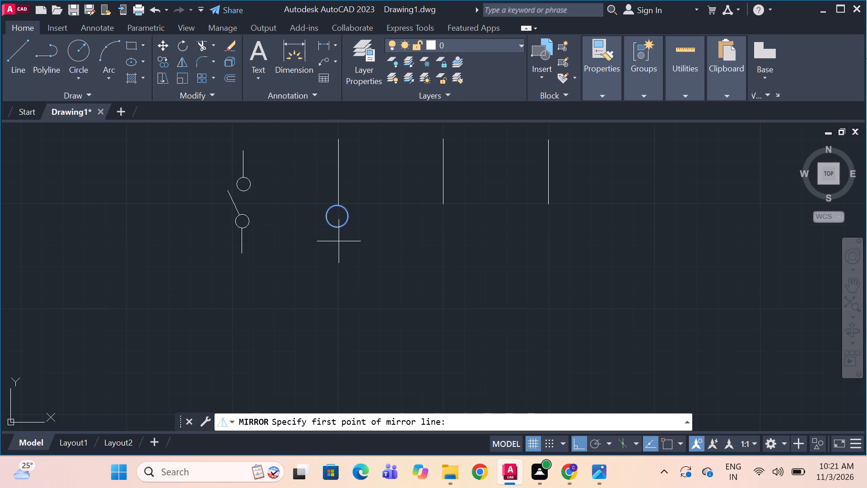
left_click(339, 241)
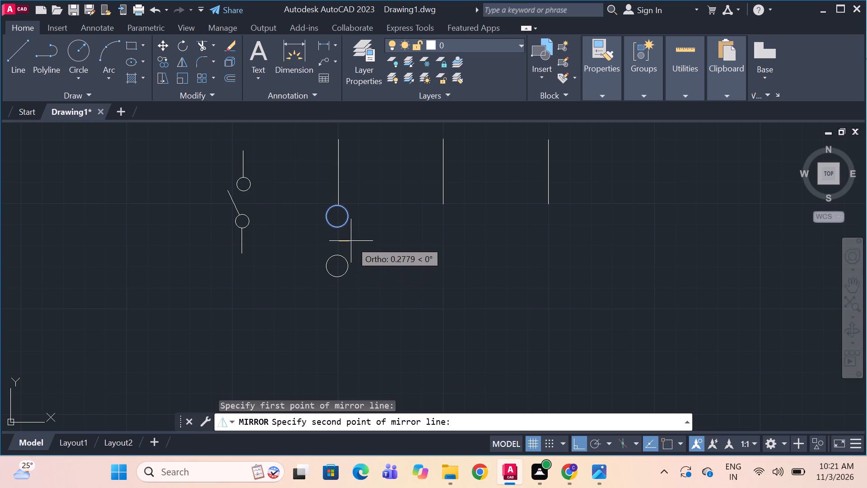
left_click(351, 240)
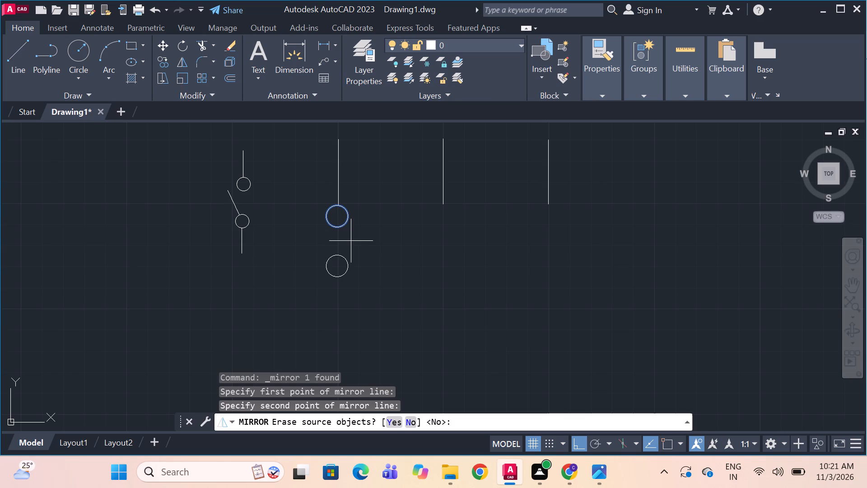
key("space")
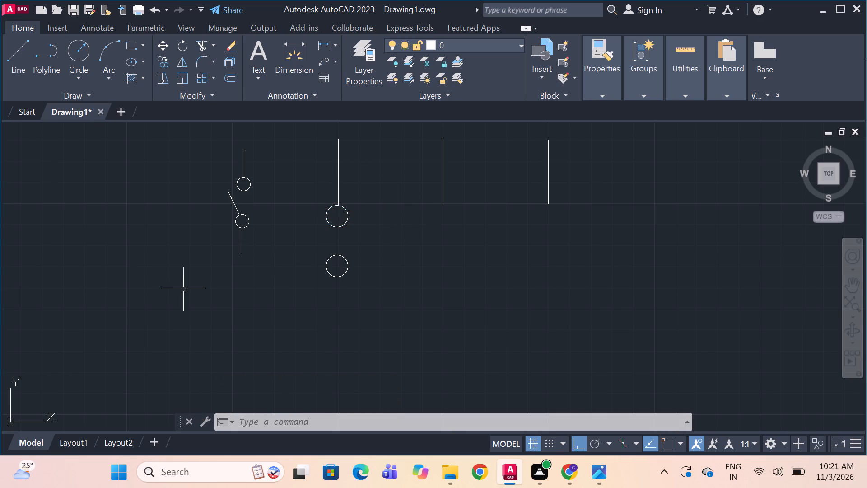
Copy the first phase line's upper circle to the lower ends of the second and third phase lines.
left_click(348, 217)
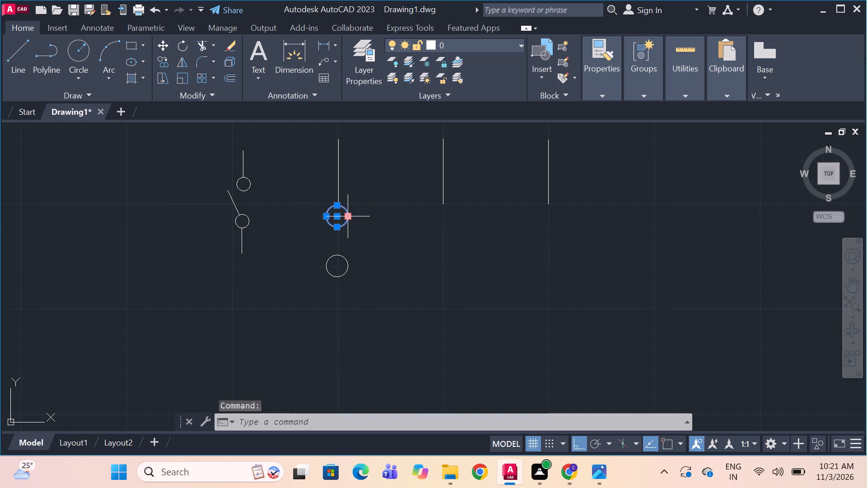
key("ctrl+c")
key("ctrl+v")
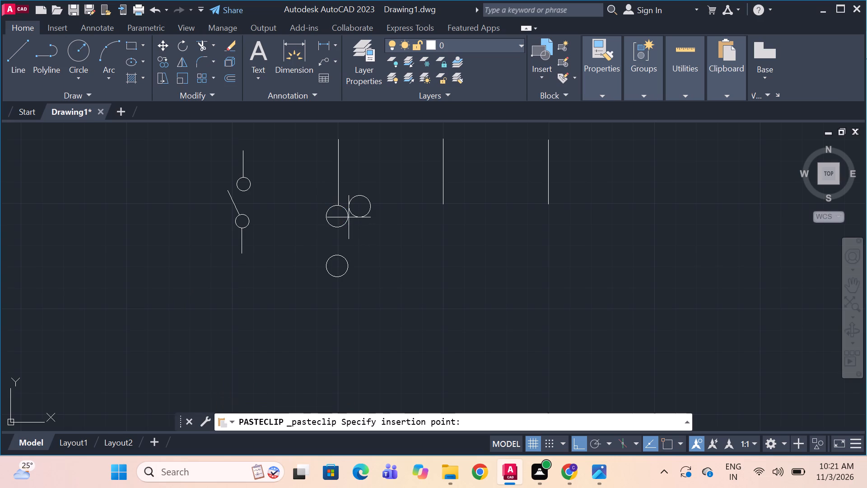
left_click(432, 226)
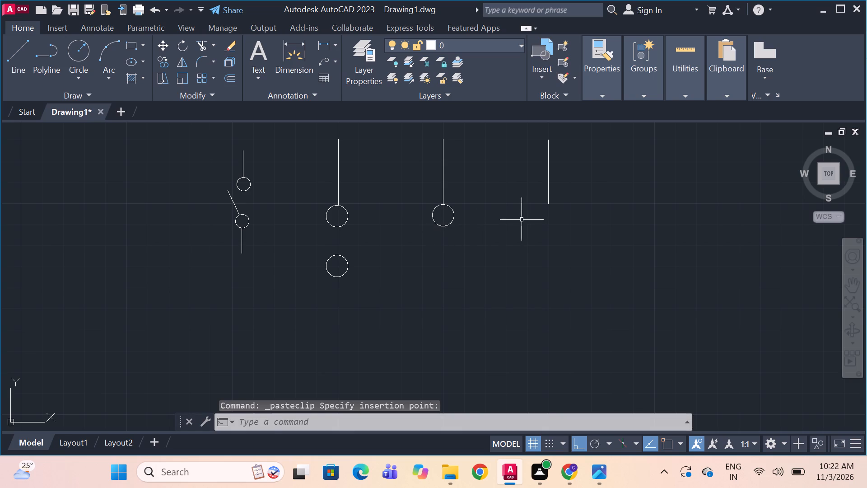
key("ctrl+v")
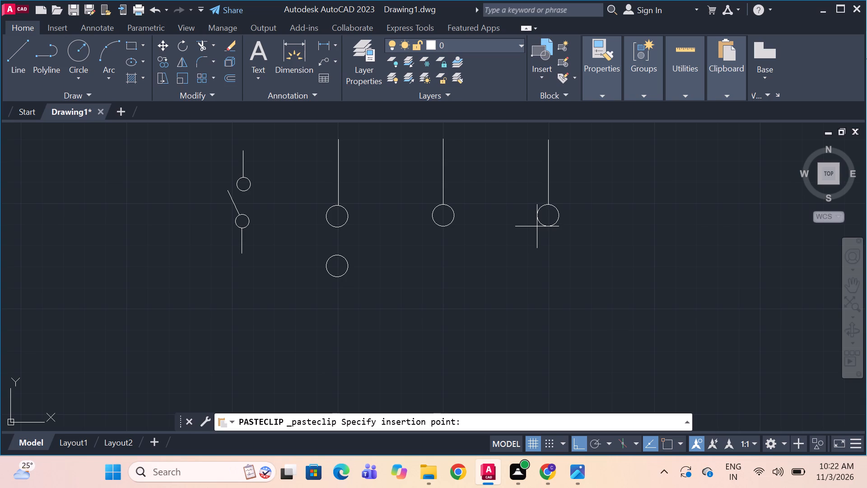
left_click(537, 226)
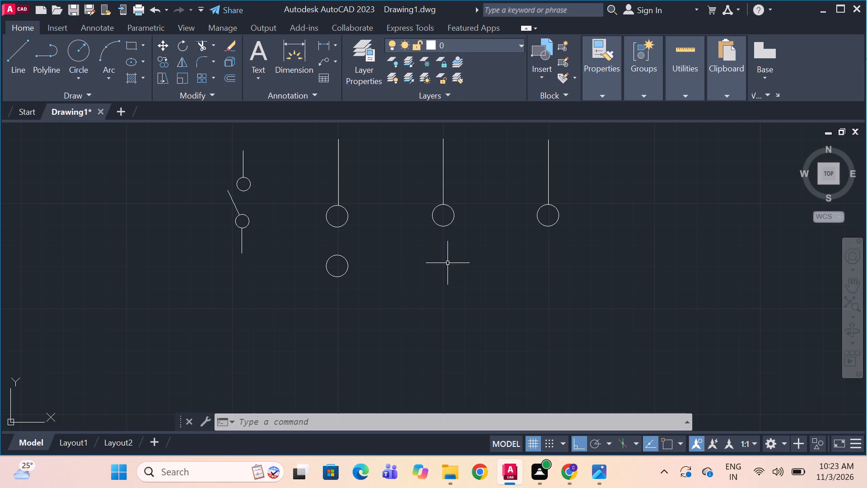
Mirror the second phase line's circle downward about a horizontal line just below it, keeping the original.
left_click(444, 228)
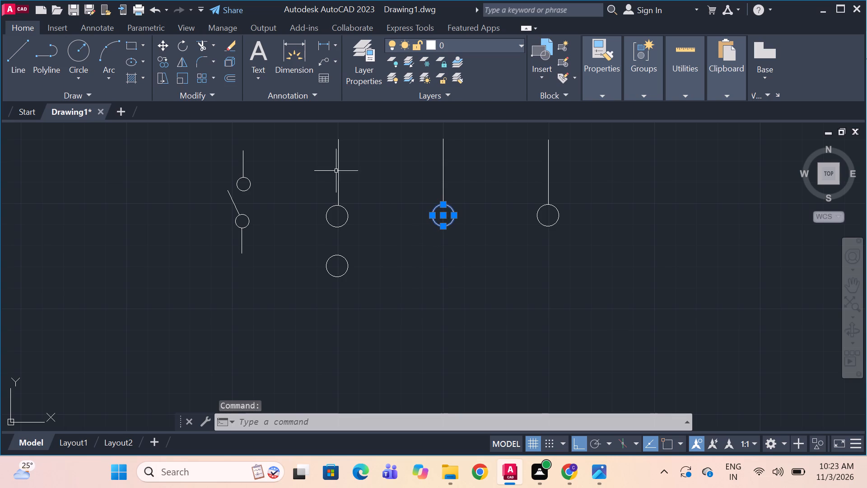
left_click(177, 62)
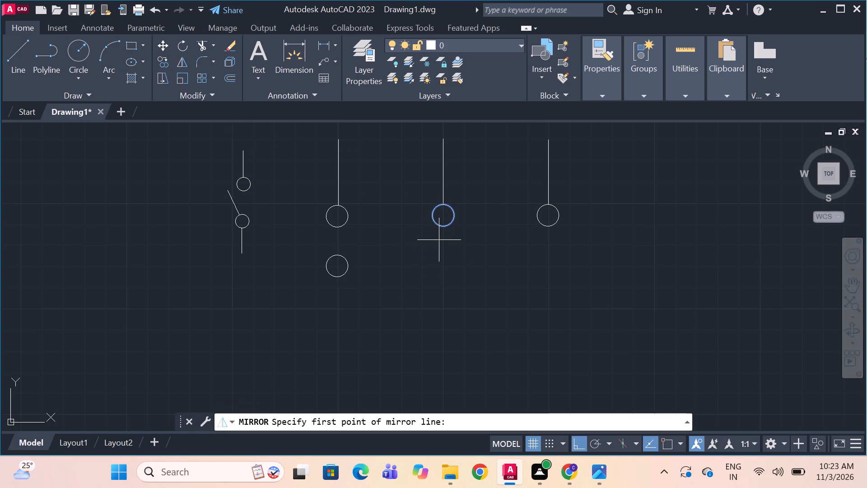
left_click(444, 242)
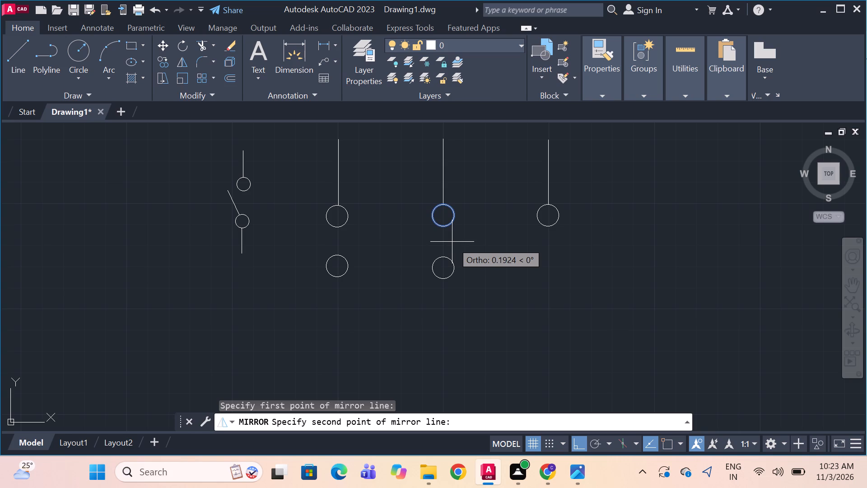
left_click(452, 242)
key("space")
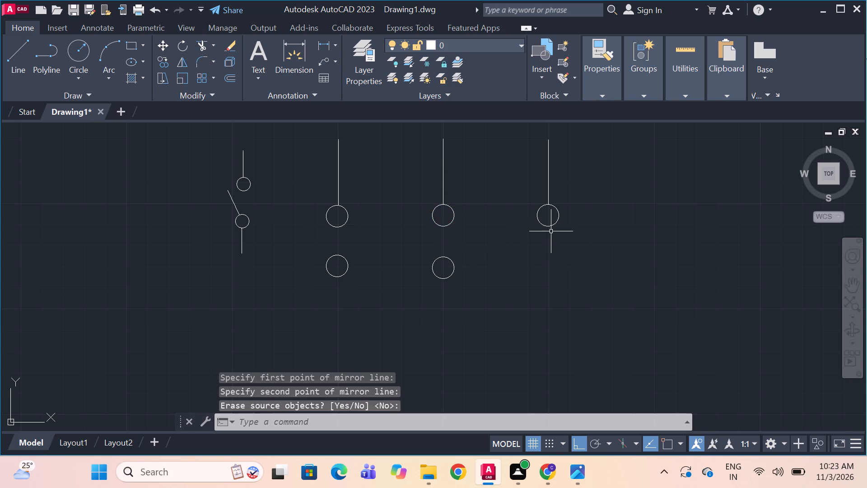
Mirror the third phase line's circle downward about a horizontal line just below it, keeping the original.
left_click(550, 225)
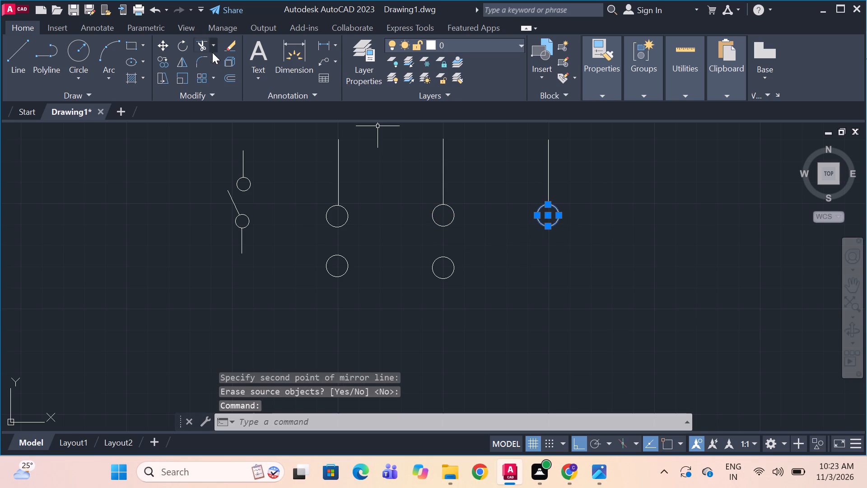
left_click(183, 65)
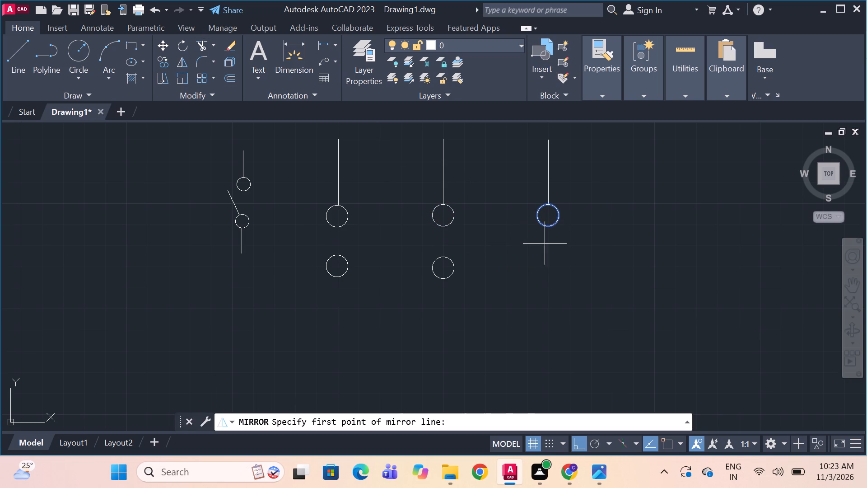
left_click(550, 243)
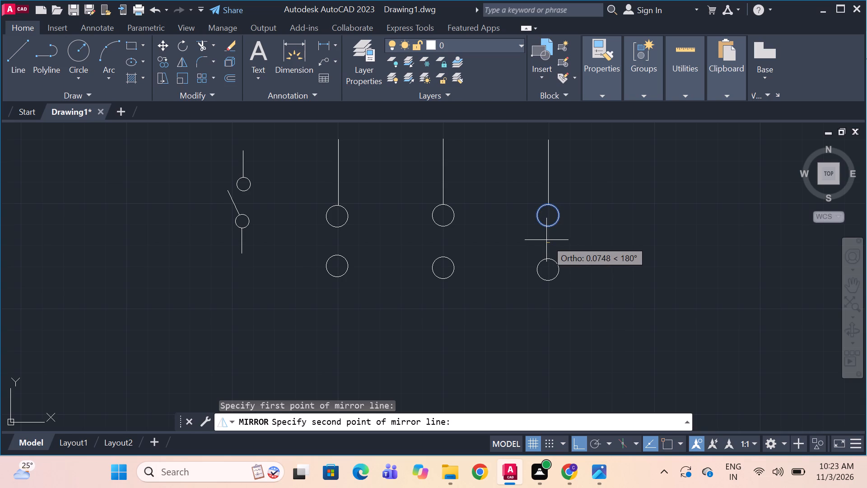
left_click(546, 240)
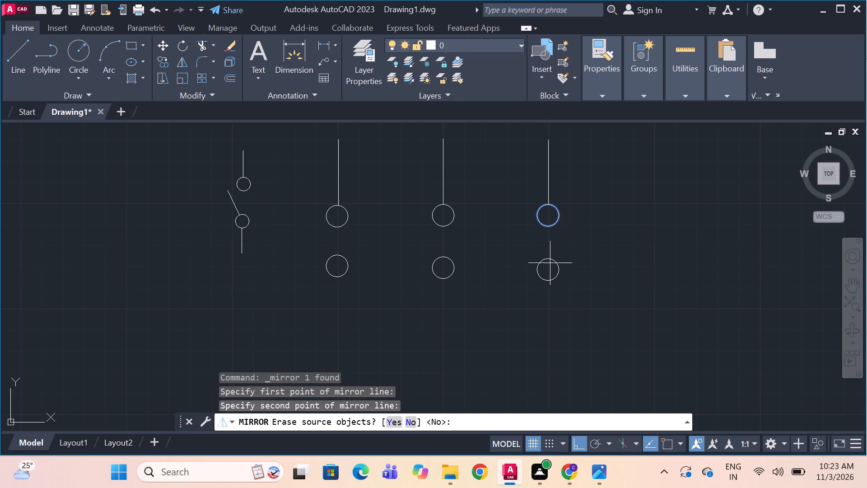
key("space")
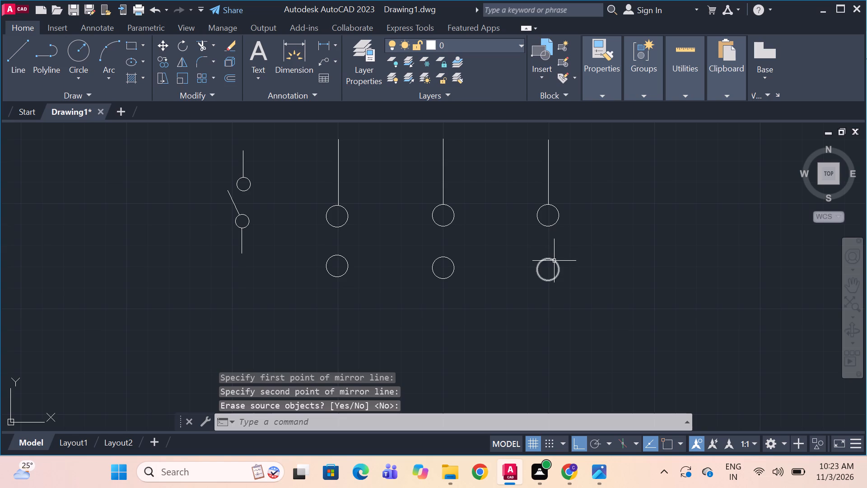
Move the third phase's lower circle up about 0.12 units, roughly level with the other lower circles.
left_click(555, 261)
left_click_drag(550, 272, 550, 271)
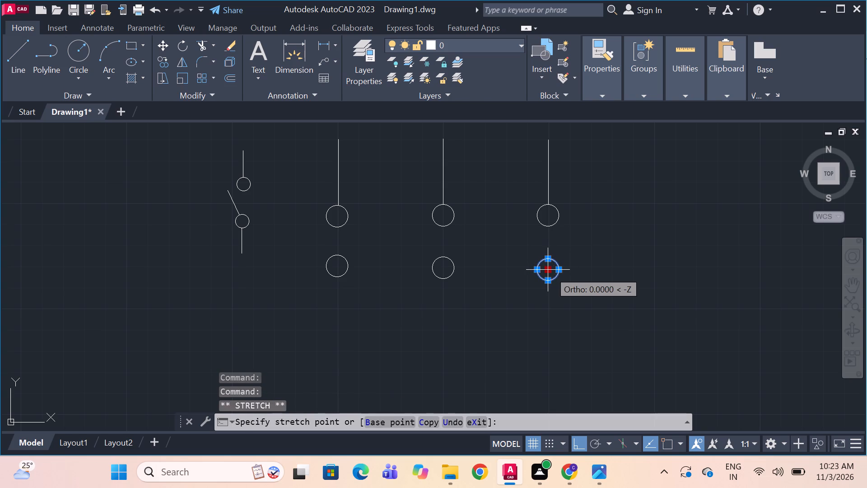
left_click_drag(550, 271, 549, 270)
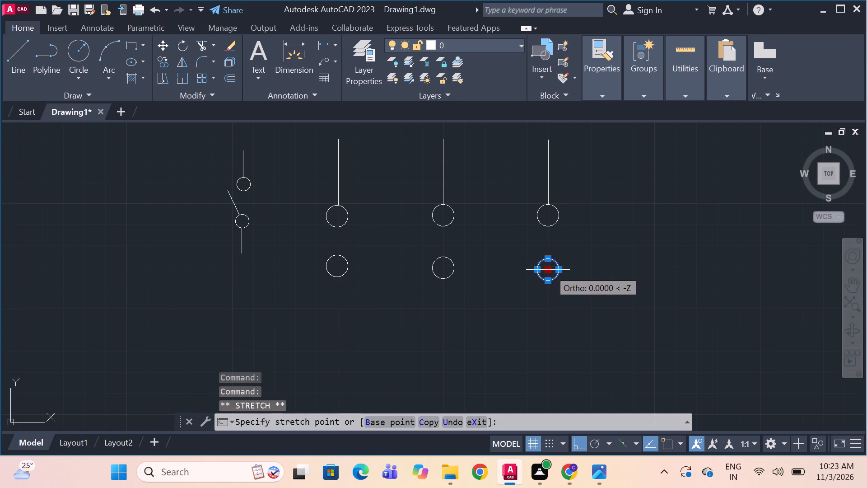
left_click_drag(549, 270, 549, 265)
left_click(549, 265)
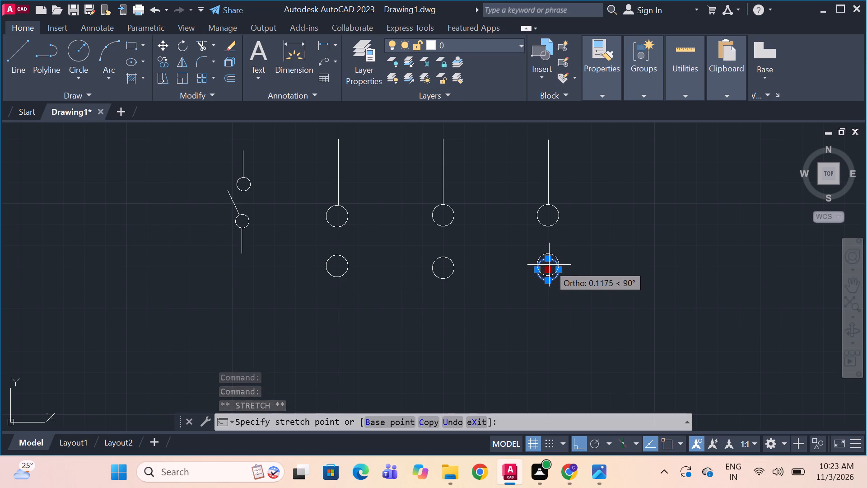
key("space")
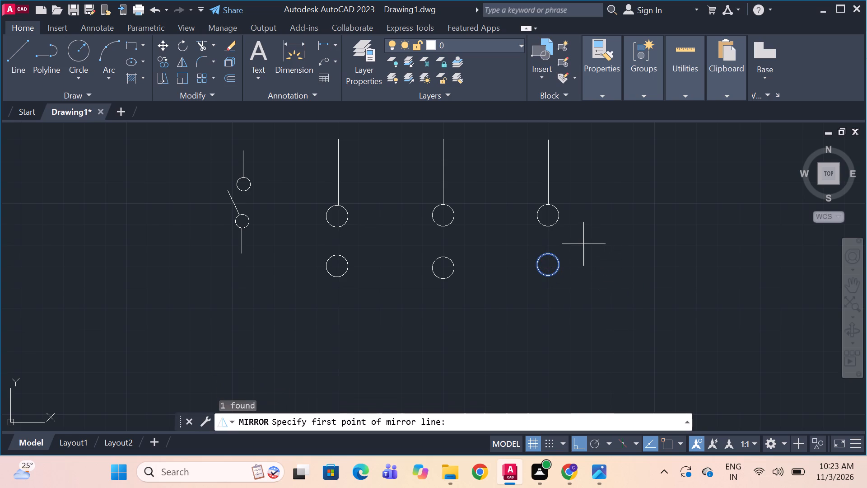
key("Escape")
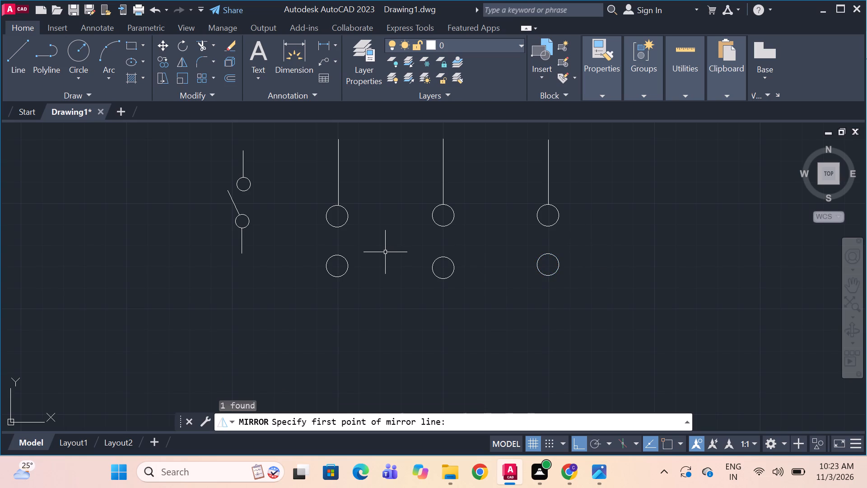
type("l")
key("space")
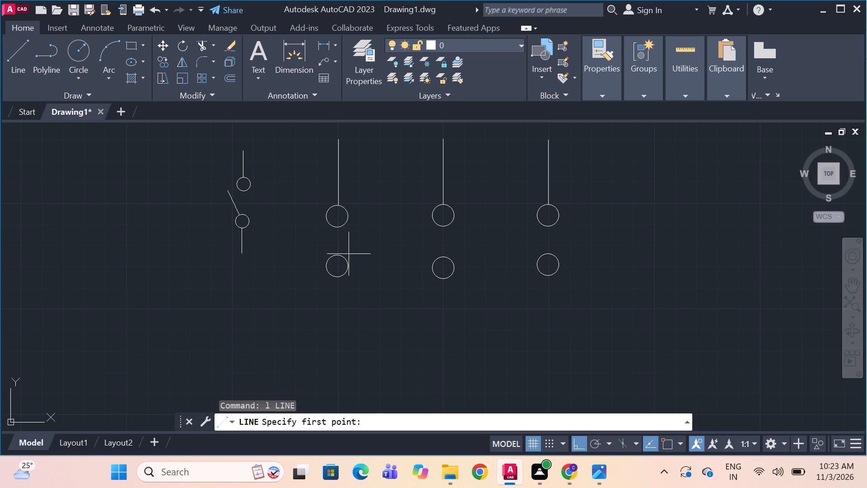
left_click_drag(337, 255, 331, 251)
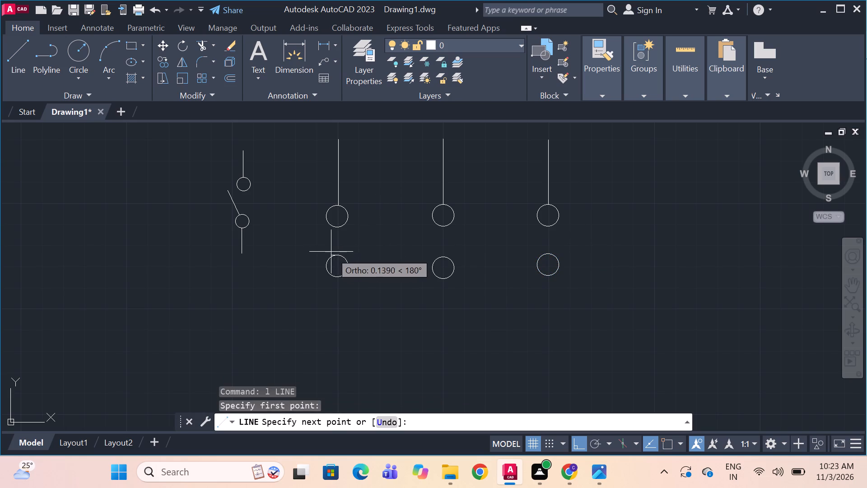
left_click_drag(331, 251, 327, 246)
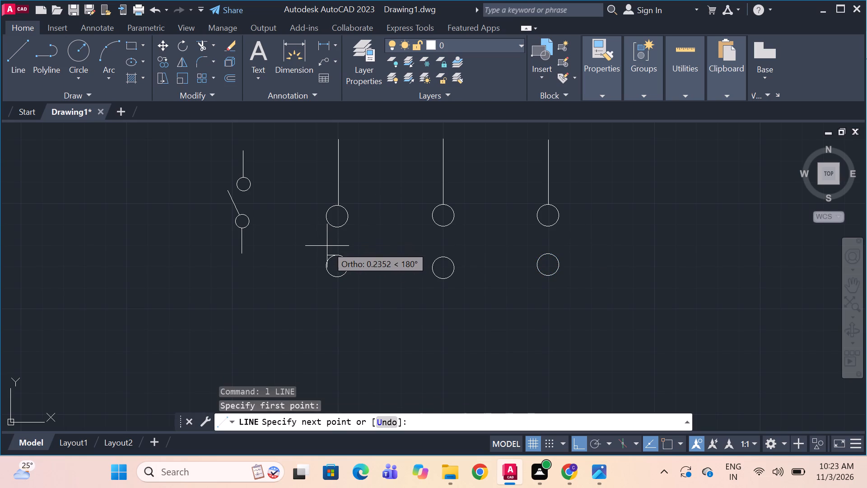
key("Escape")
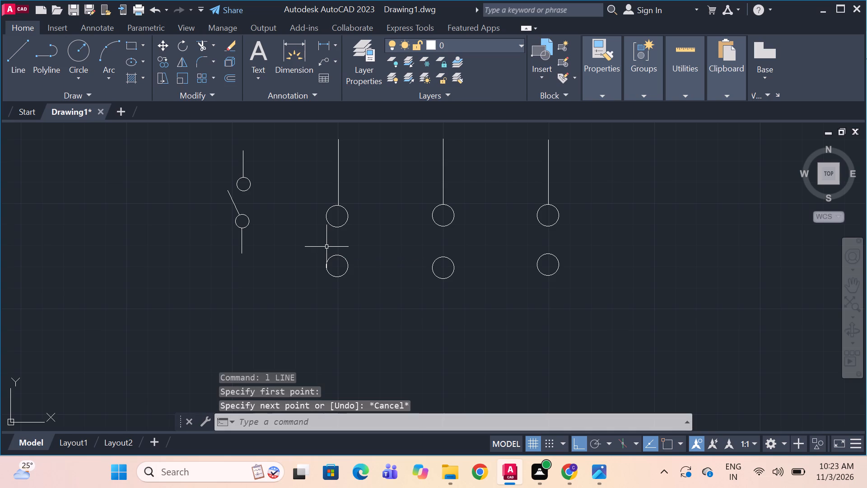
With ortho off, draw a slanted switch blade from the top of the first phase's lower circle up and to the left.
key("F8")
type("l")
key("space")
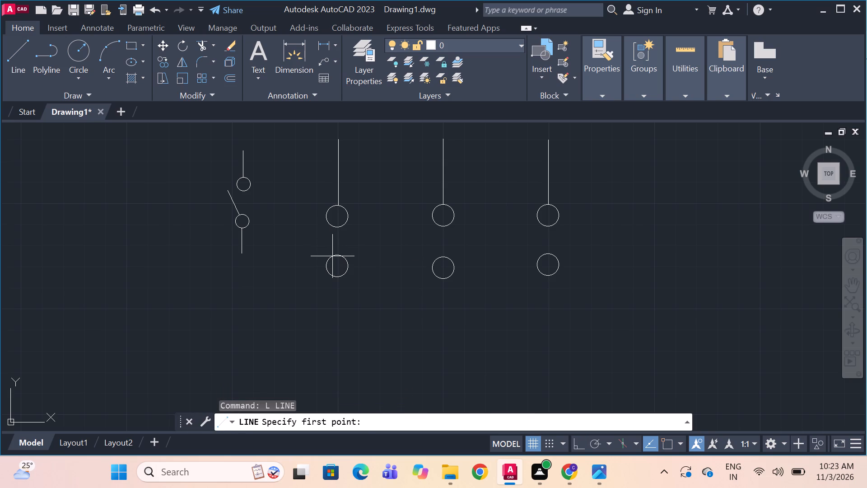
left_click_drag(333, 256, 328, 244)
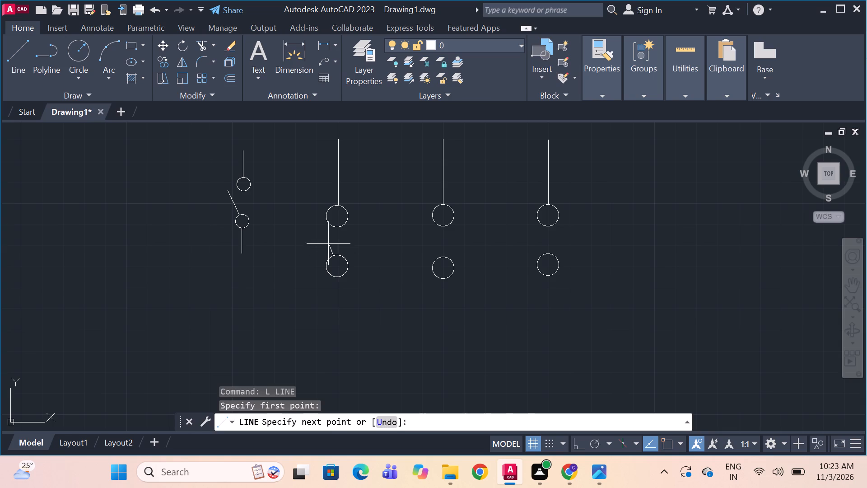
left_click_drag(328, 244, 317, 226)
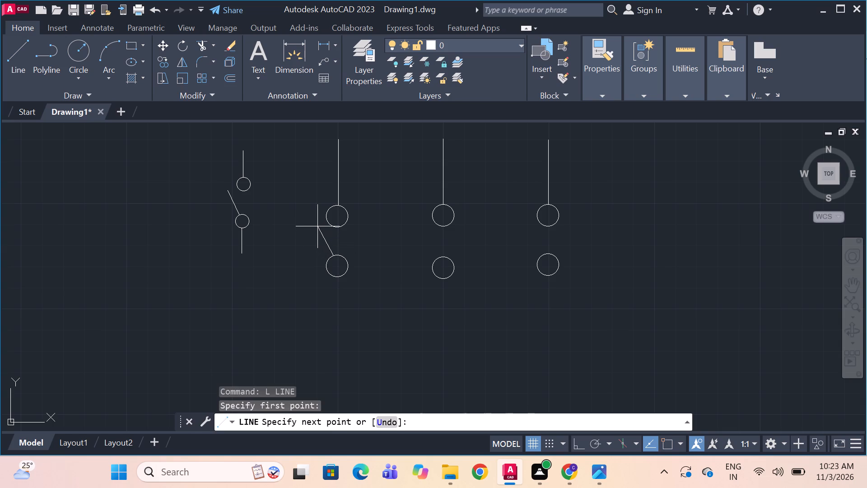
left_click_drag(317, 226, 317, 226)
left_click(317, 225)
key("space")
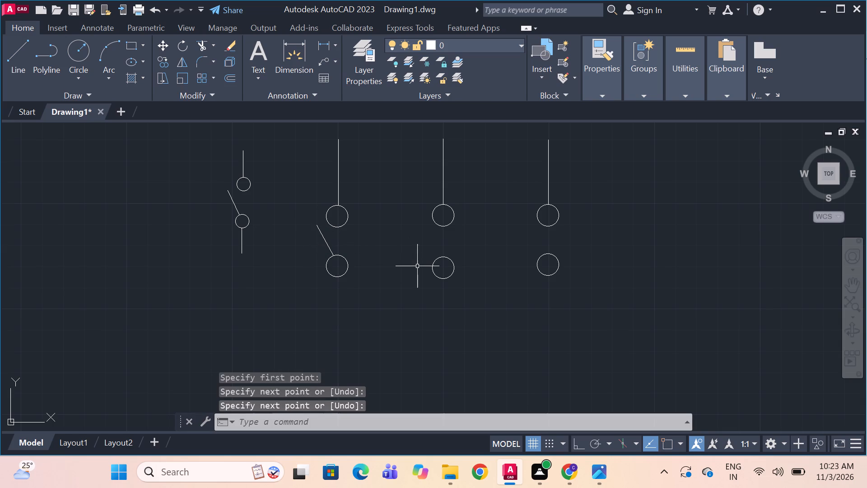
Draw a matching slanted switch blade from the top of the second phase's lower circle up and to the left.
type("l")
key("space")
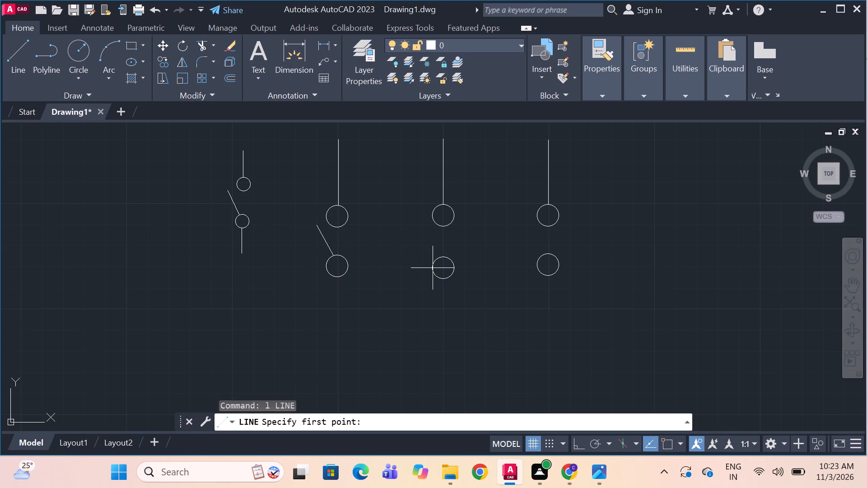
left_click_drag(440, 257, 428, 240)
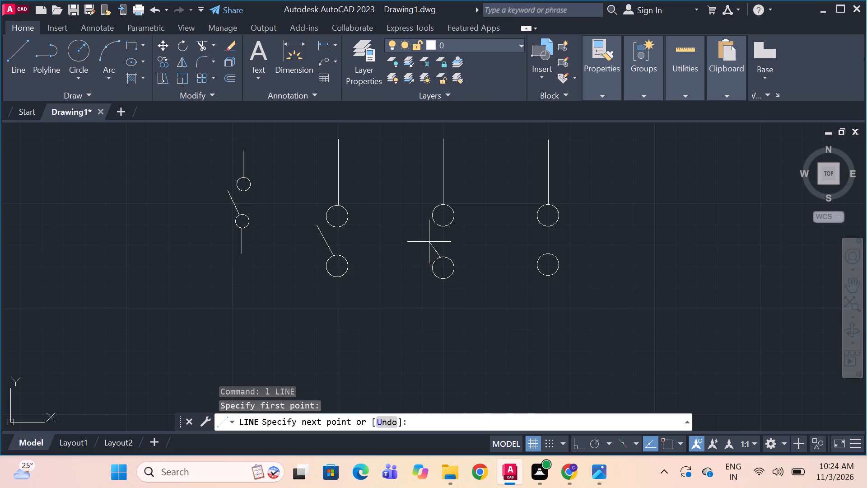
left_click_drag(428, 240, 422, 230)
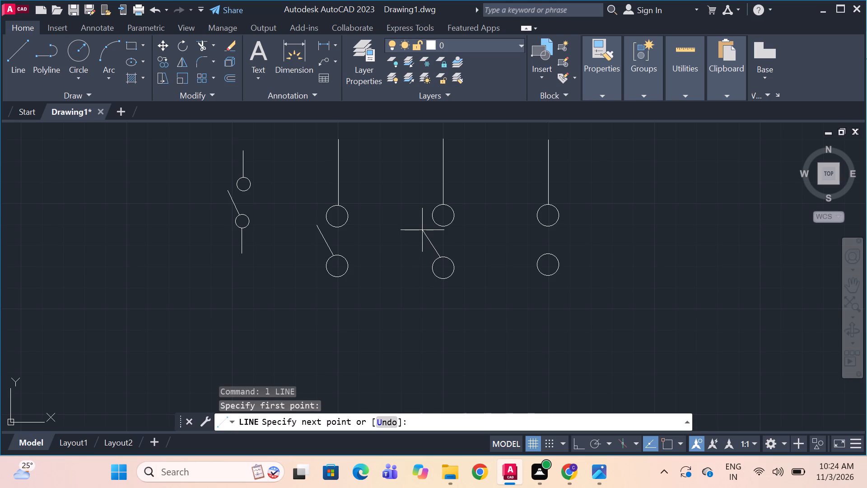
left_click(422, 230)
key("space")
Draw a matching slanted switch blade from the top of the third phase's lower circle up and to the left.
type("l")
key("space")
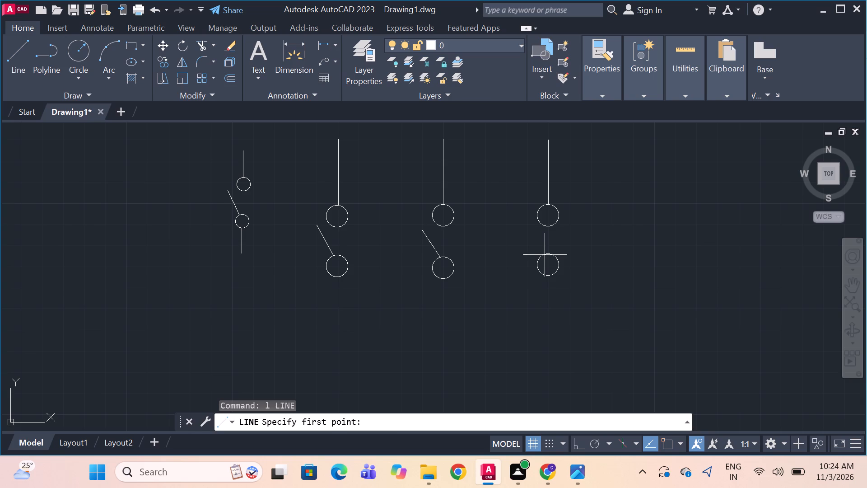
left_click_drag(545, 254, 526, 227)
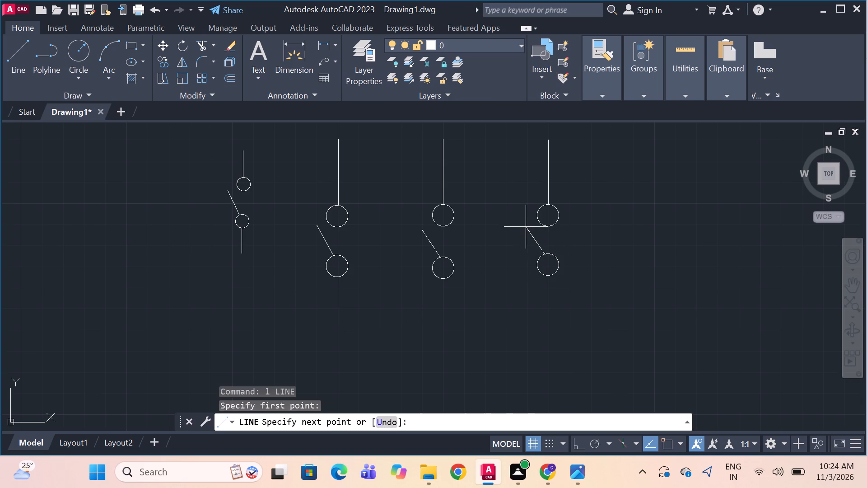
left_click(526, 227)
key("space")
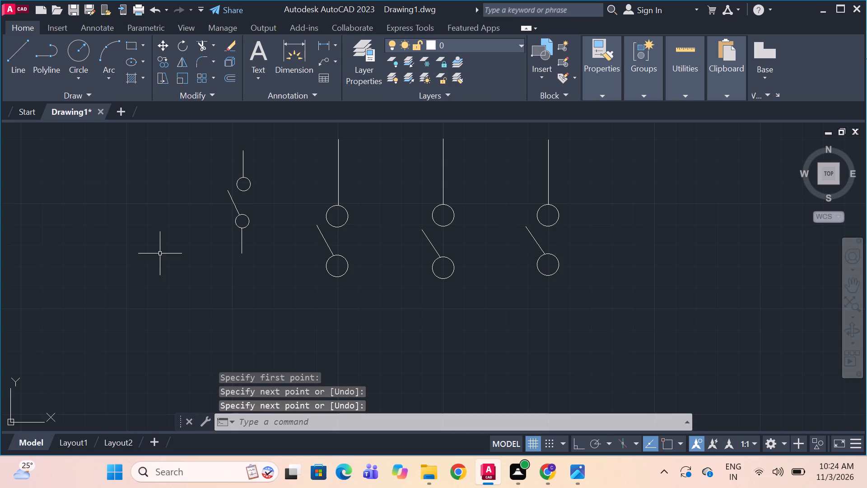
With ortho on, draw a vertical line about 1.1 units down from the bottom of the first phase's lower circle.
type("l")
key("space")
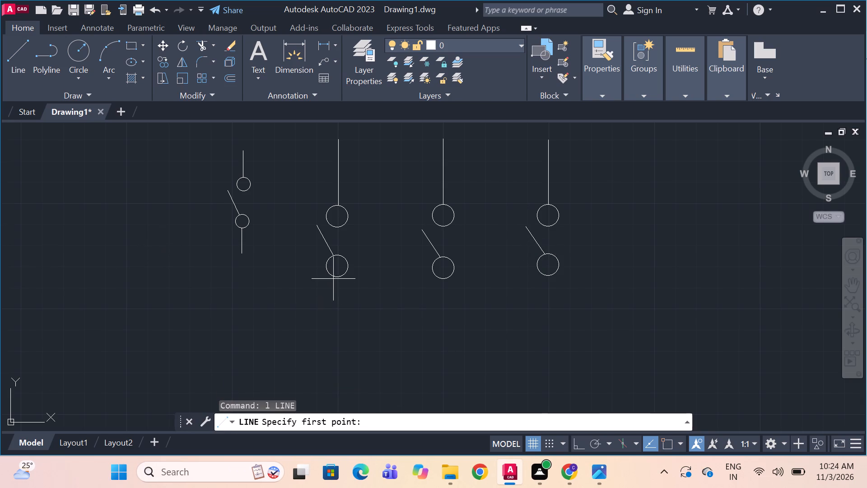
left_click_drag(337, 277, 339, 328)
key("F8")
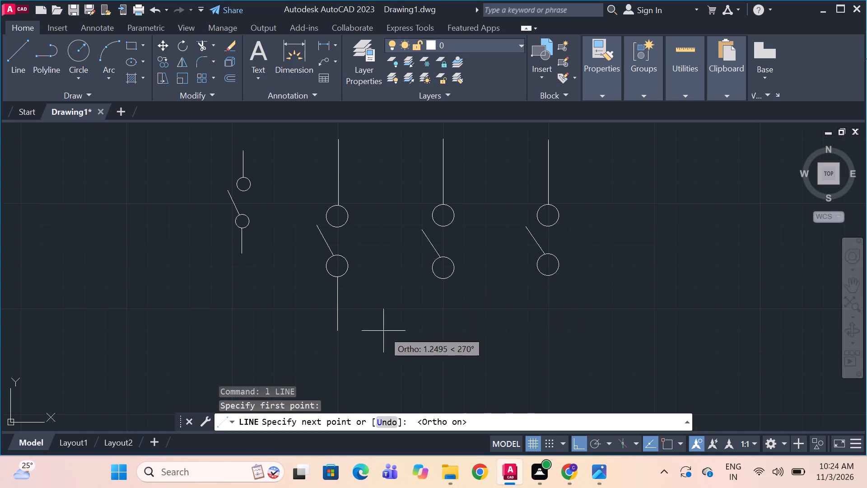
left_click(344, 324)
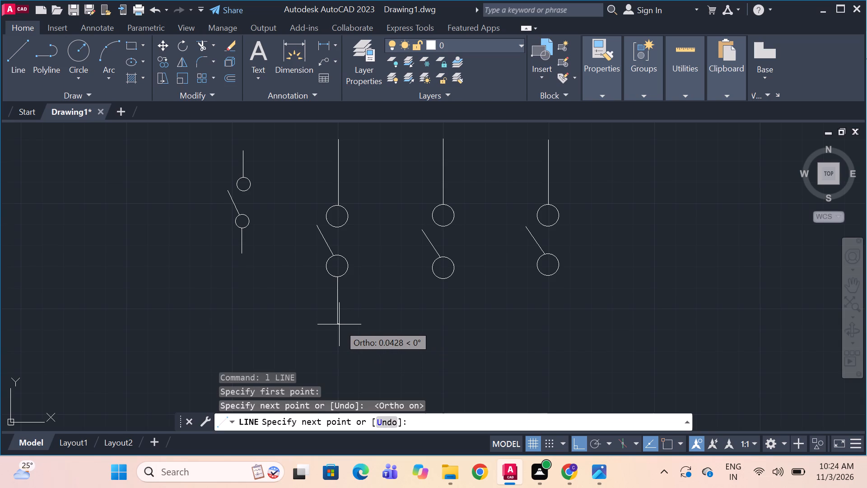
key("space")
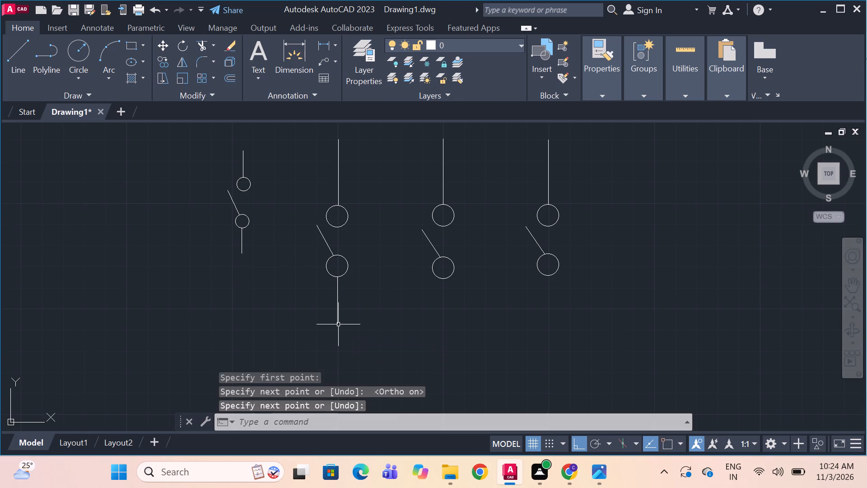
Draw a vertical line down from the bottom of the second phase's lower circle, ending level with the first phase's lower line.
type("l")
key("space")
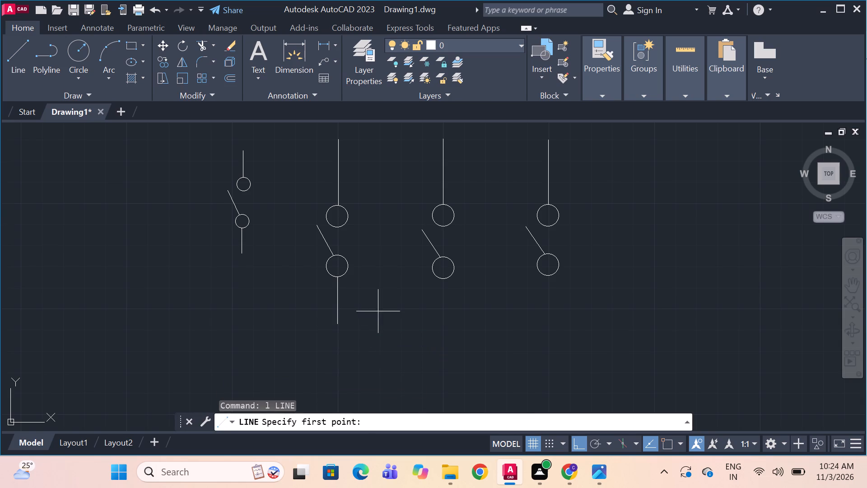
left_click_drag(444, 279, 446, 291)
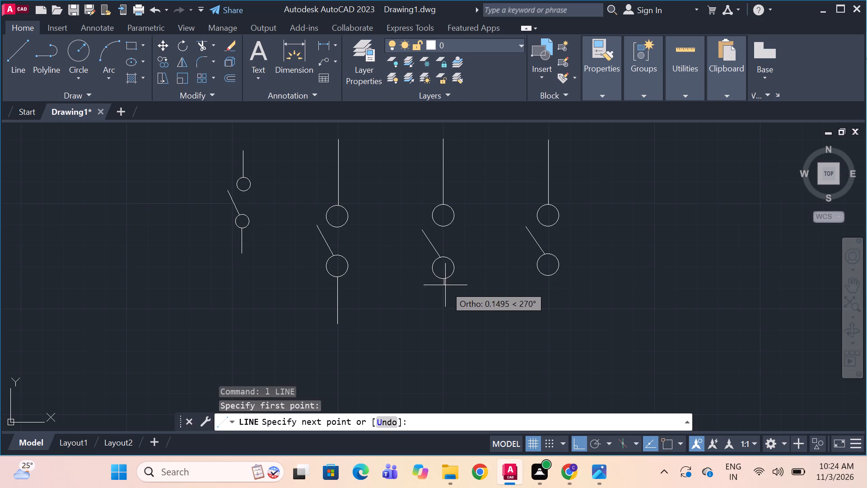
left_click_drag(446, 291, 447, 324)
left_click(447, 324)
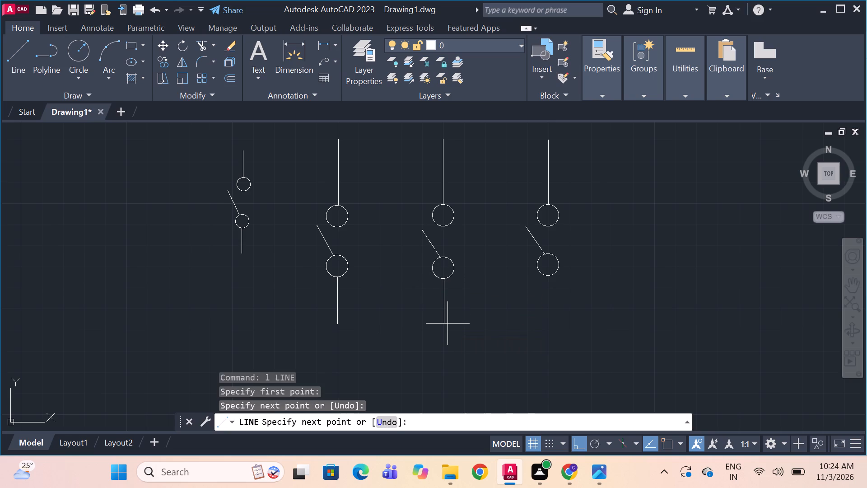
key("space")
Draw a vertical line about 1.13 units down from the bottom of the third phase's lower circle, level with the other two.
type("l")
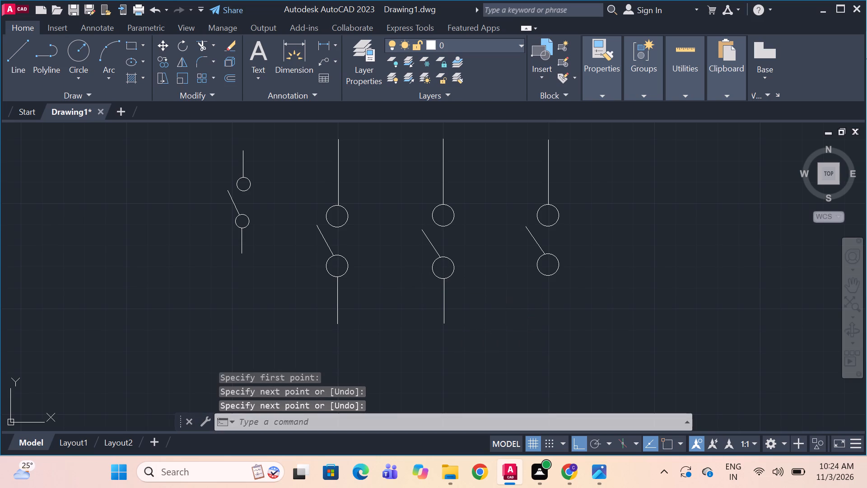
key("space")
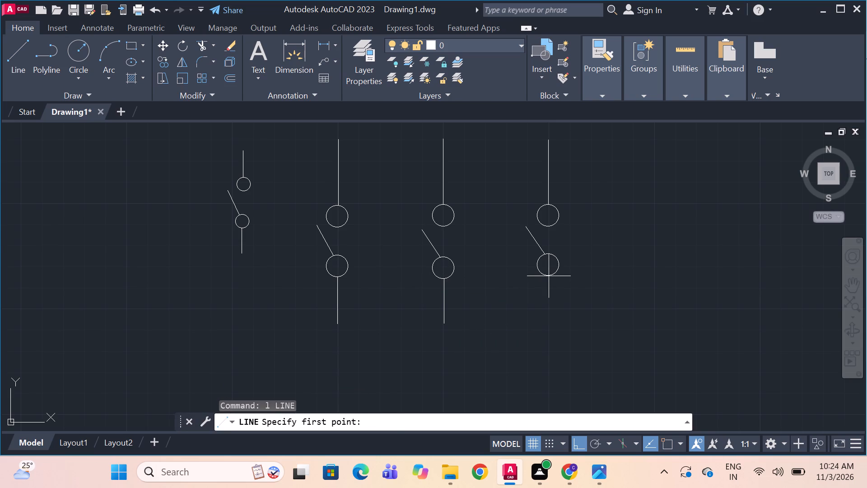
left_click_drag(549, 276, 547, 324)
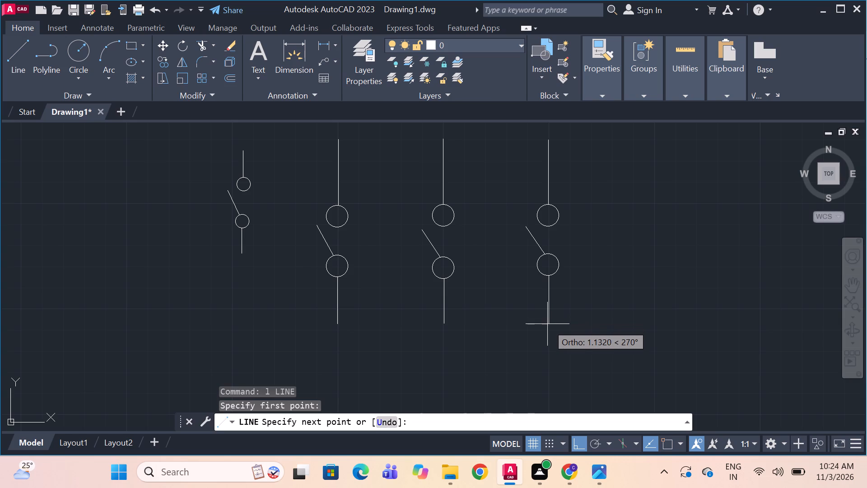
left_click_drag(547, 324, 546, 323)
left_click(546, 323)
key("space")
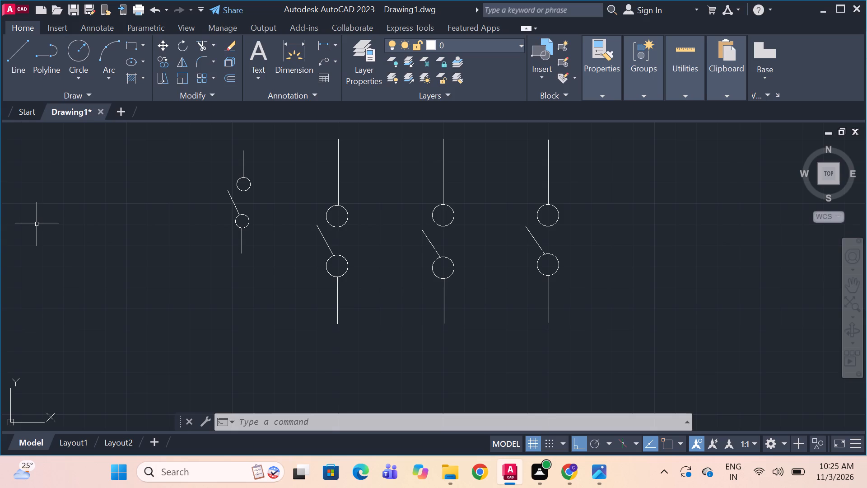
Check the fuse symbols in the dol.jpeg reference image and draw a small upright fuse rectangle below and left of the first phase line.
key("alt+Tab")
key("alt+Tab")
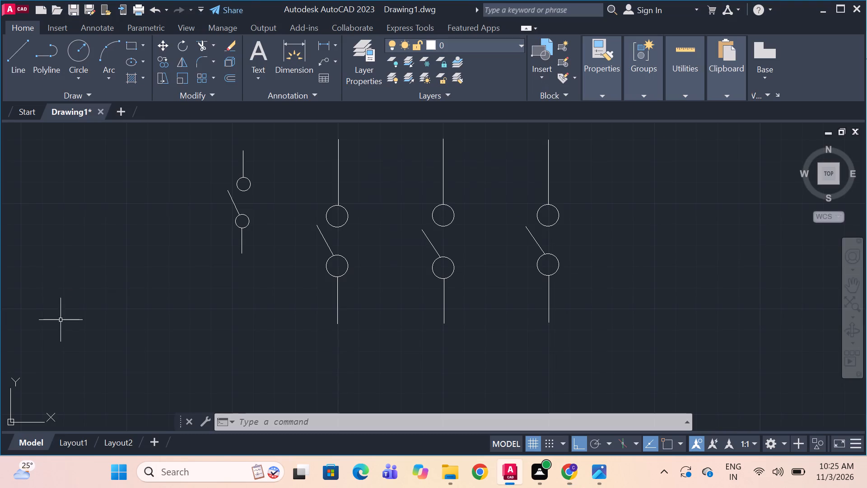
left_click(595, 469)
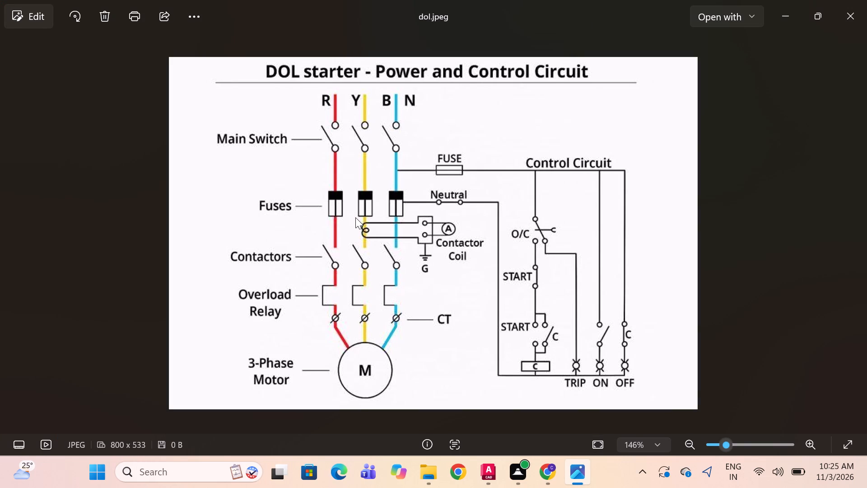
key("alt+Tab")
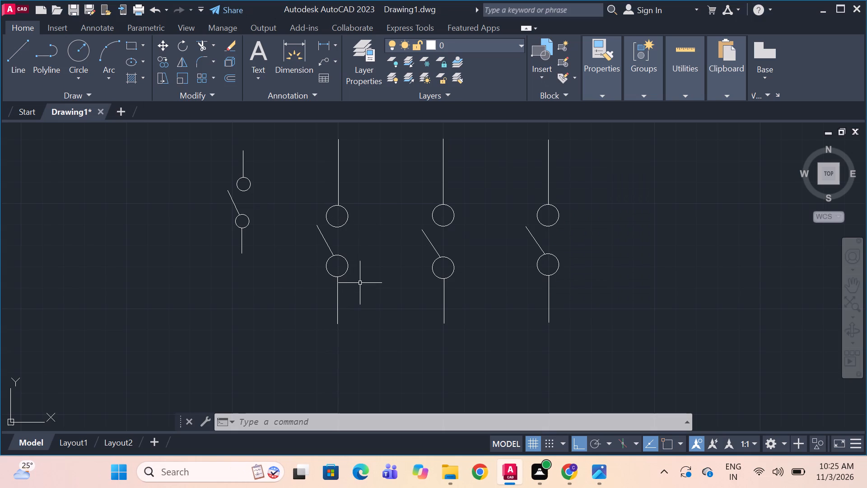
key("alt+Tab")
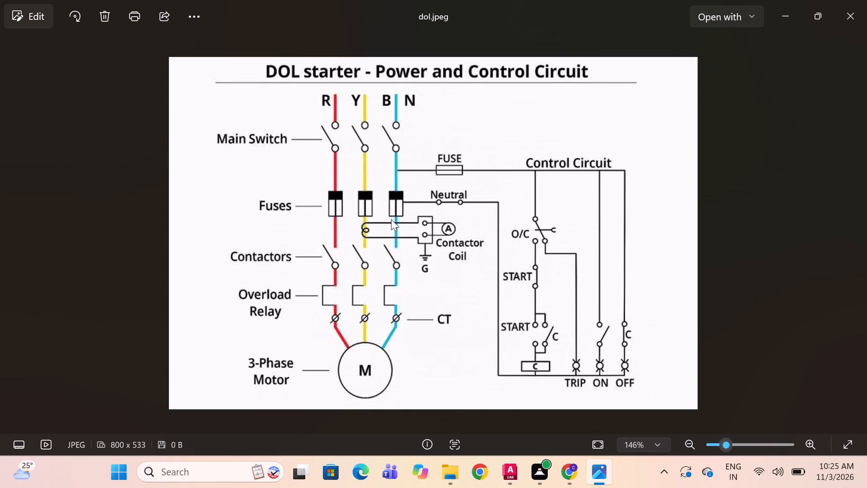
key("alt+Tab")
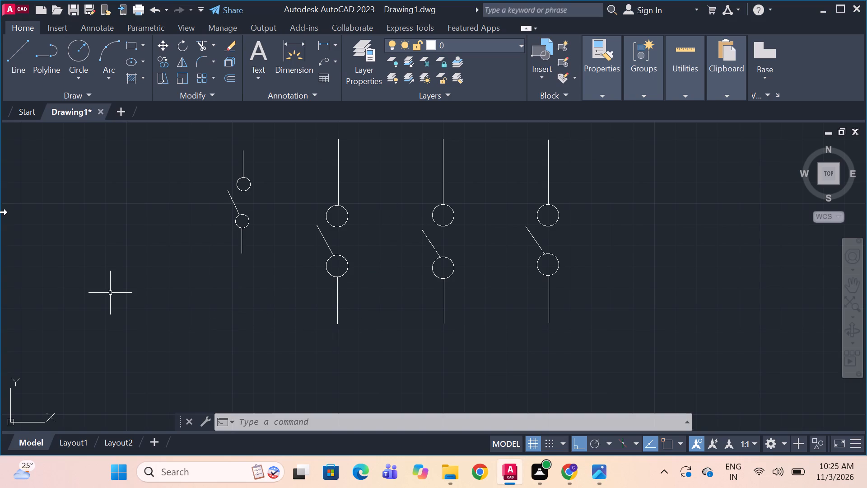
type("rec")
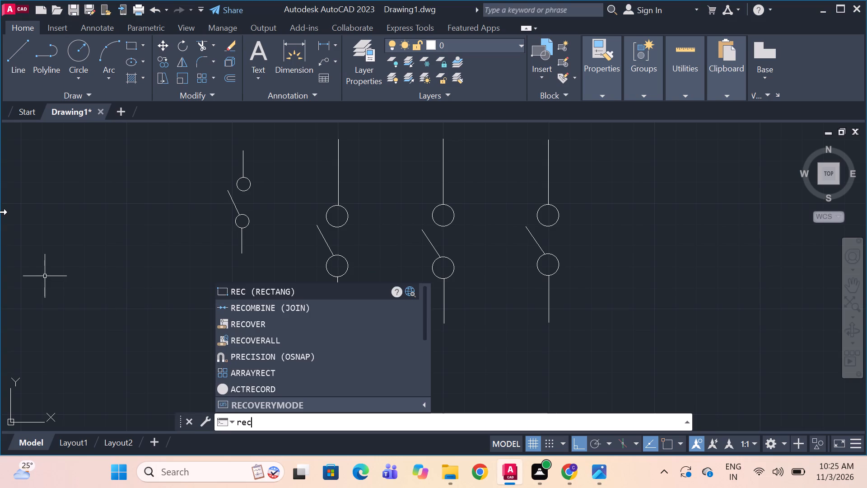
key("space")
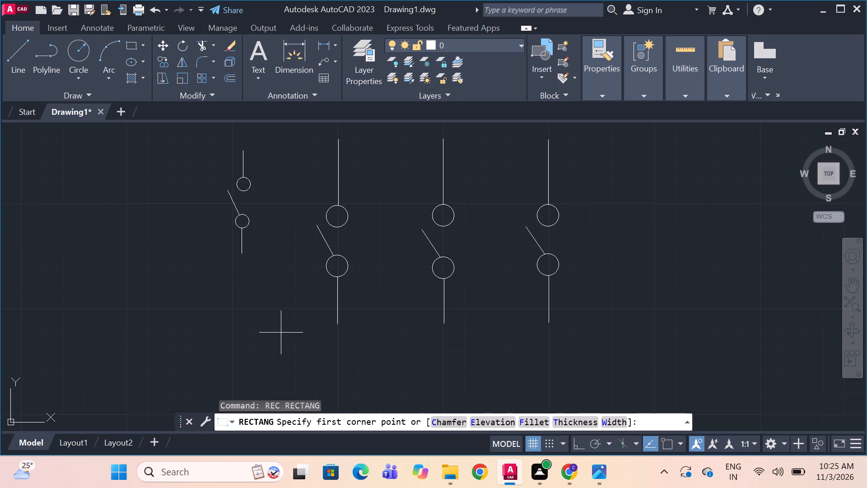
left_click_drag(281, 331, 289, 350)
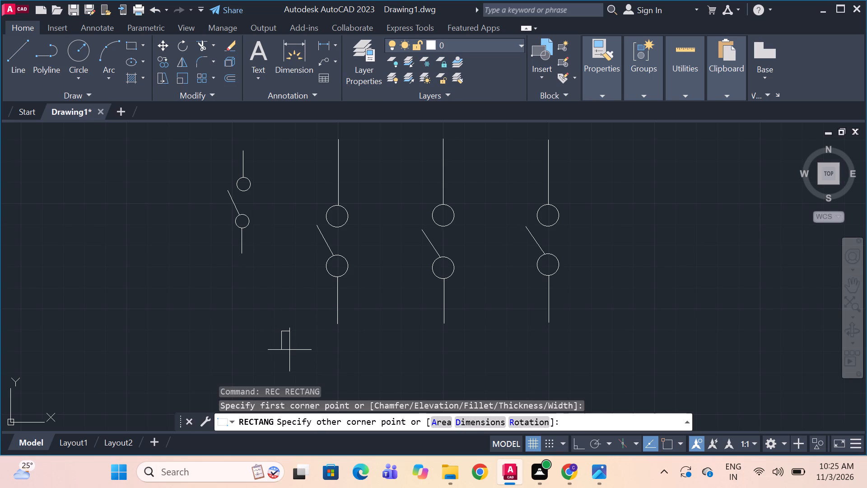
left_click_drag(289, 350, 294, 357)
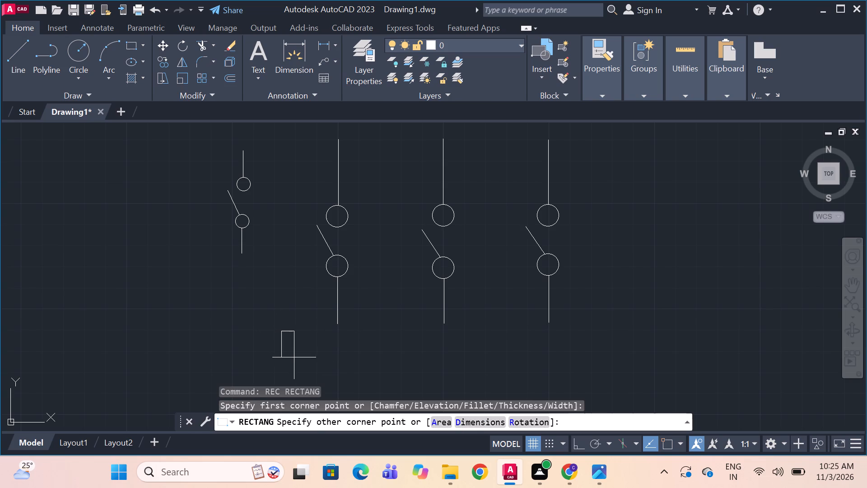
left_click_drag(294, 357, 294, 358)
left_click(294, 358)
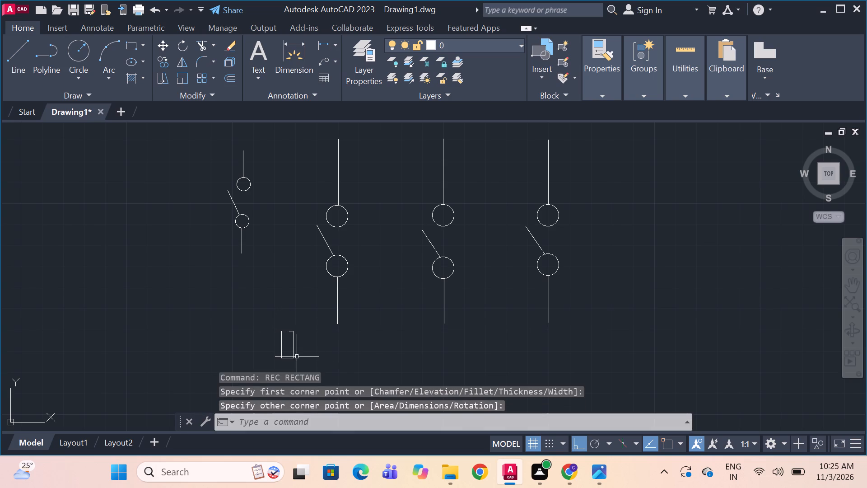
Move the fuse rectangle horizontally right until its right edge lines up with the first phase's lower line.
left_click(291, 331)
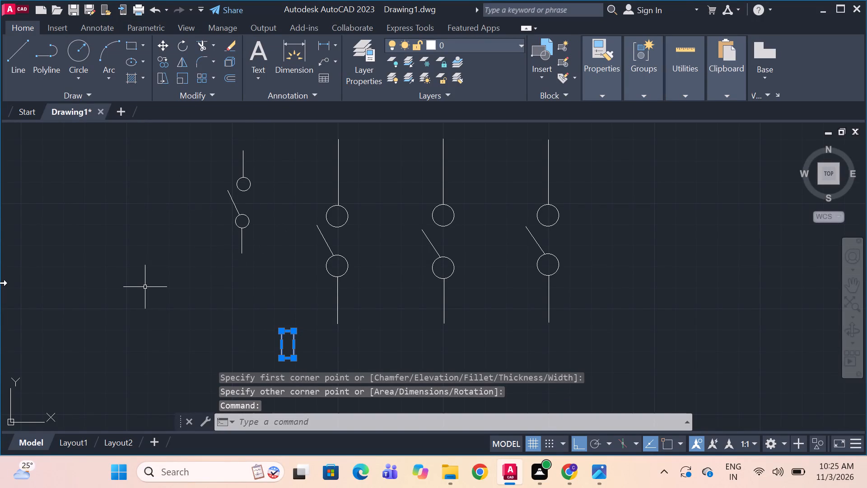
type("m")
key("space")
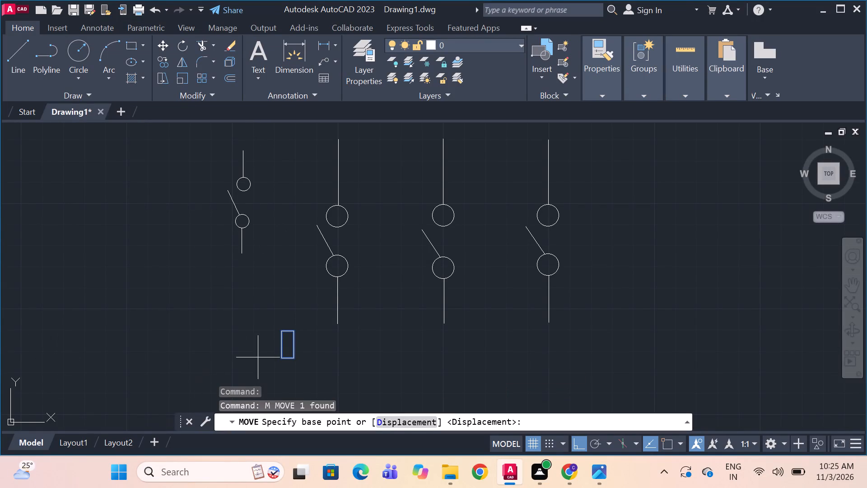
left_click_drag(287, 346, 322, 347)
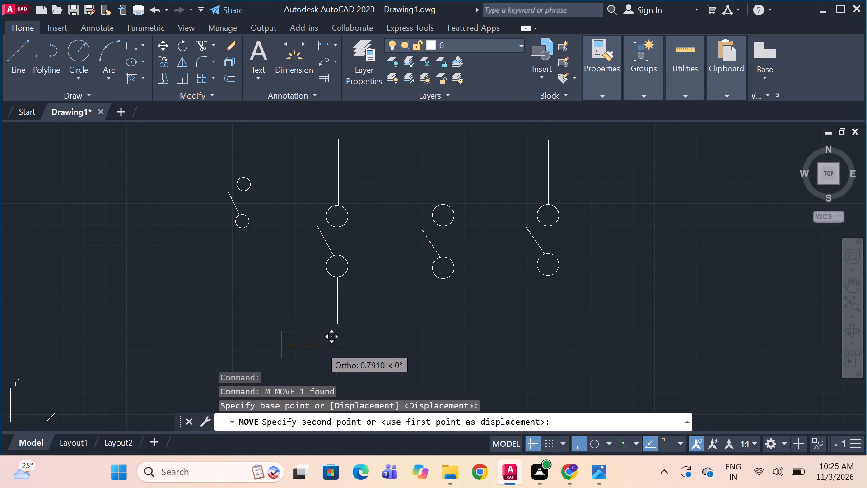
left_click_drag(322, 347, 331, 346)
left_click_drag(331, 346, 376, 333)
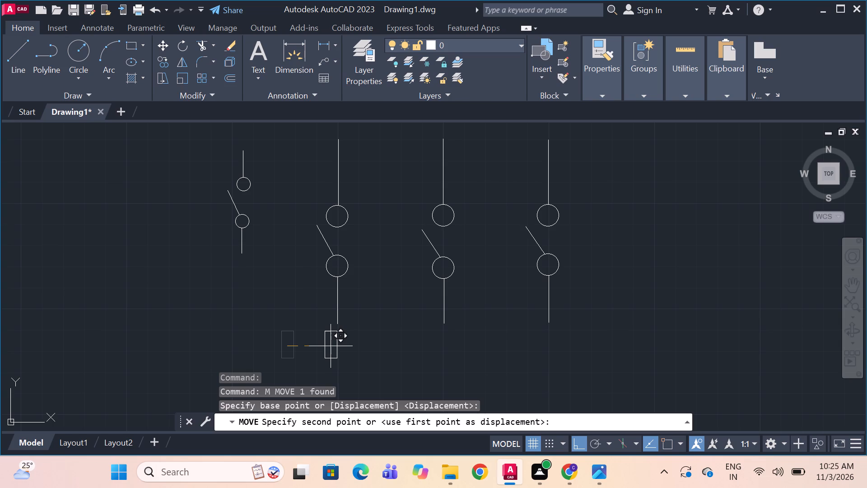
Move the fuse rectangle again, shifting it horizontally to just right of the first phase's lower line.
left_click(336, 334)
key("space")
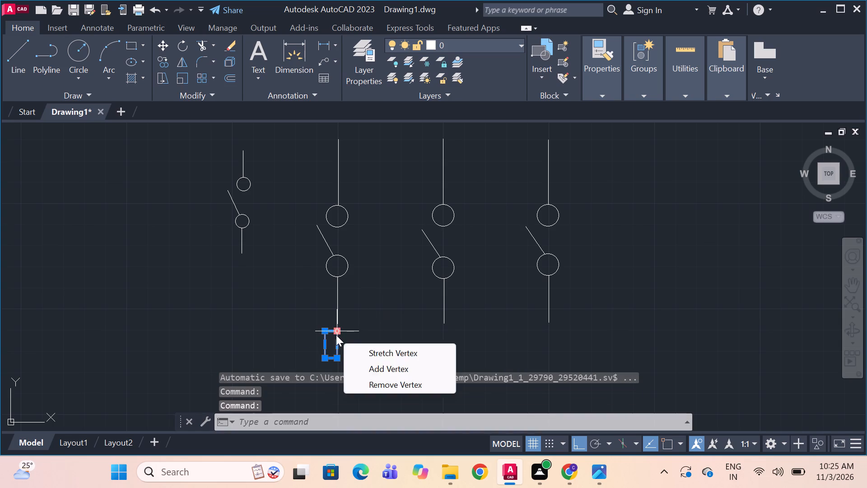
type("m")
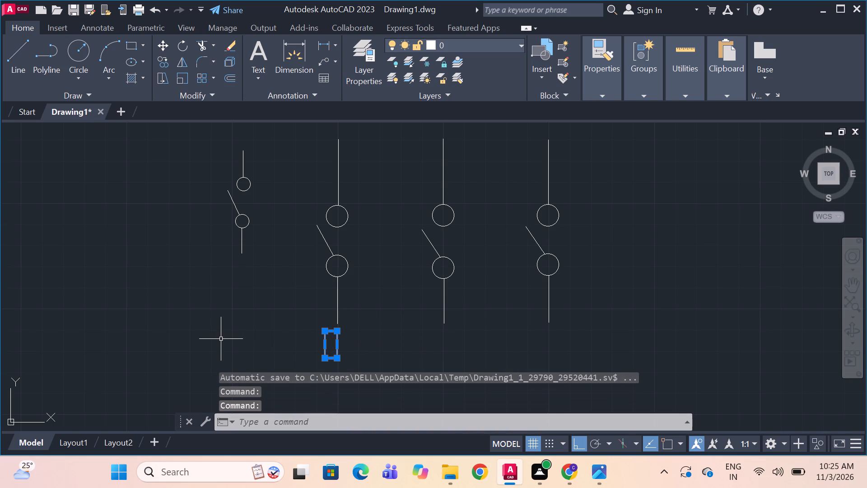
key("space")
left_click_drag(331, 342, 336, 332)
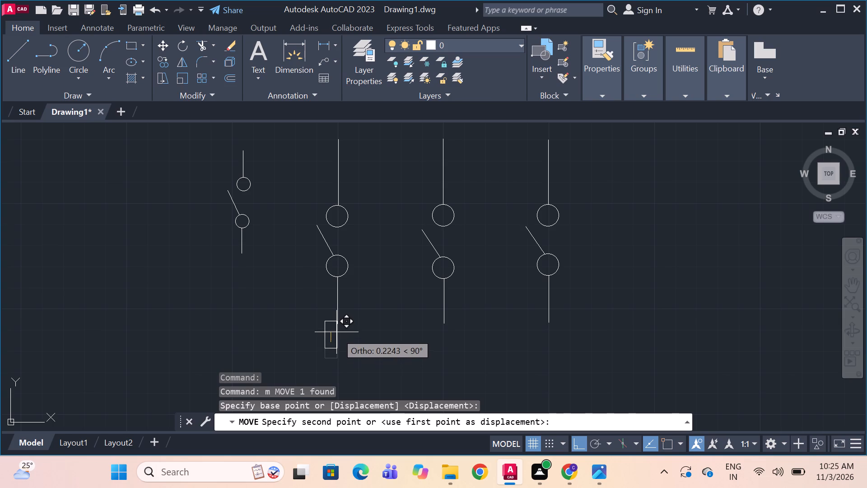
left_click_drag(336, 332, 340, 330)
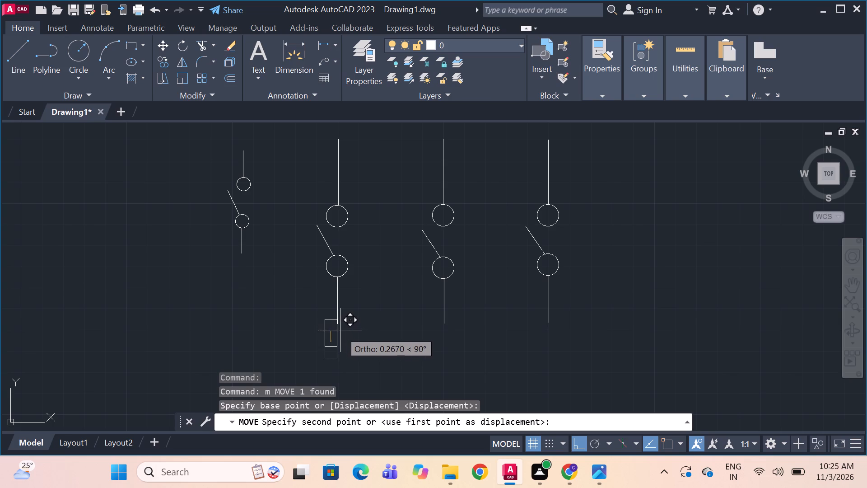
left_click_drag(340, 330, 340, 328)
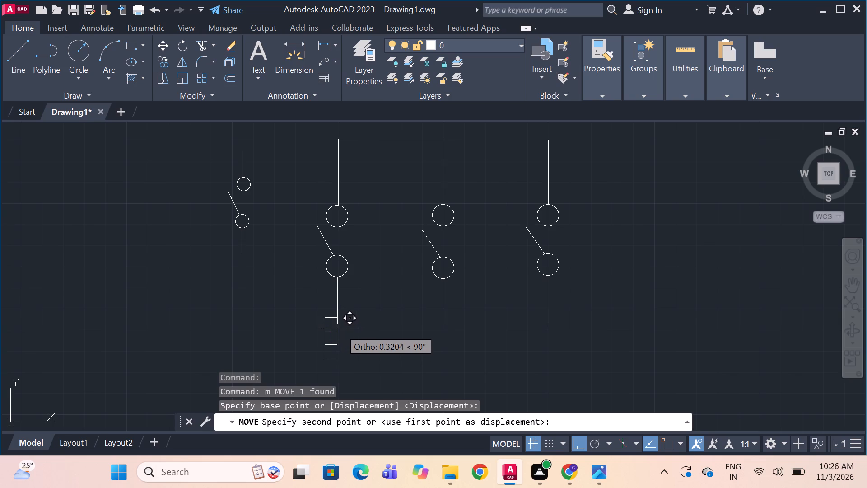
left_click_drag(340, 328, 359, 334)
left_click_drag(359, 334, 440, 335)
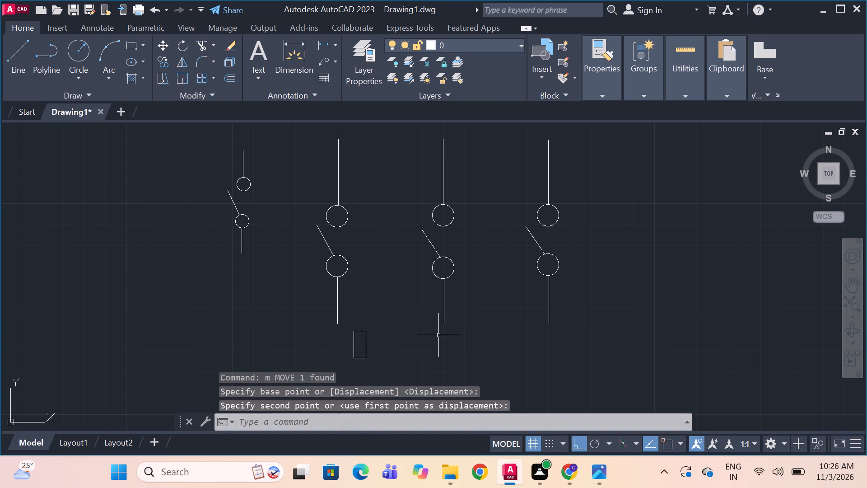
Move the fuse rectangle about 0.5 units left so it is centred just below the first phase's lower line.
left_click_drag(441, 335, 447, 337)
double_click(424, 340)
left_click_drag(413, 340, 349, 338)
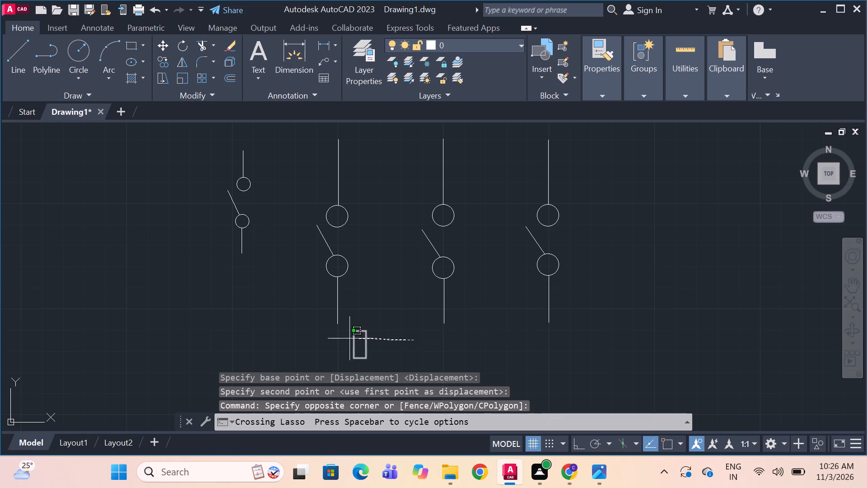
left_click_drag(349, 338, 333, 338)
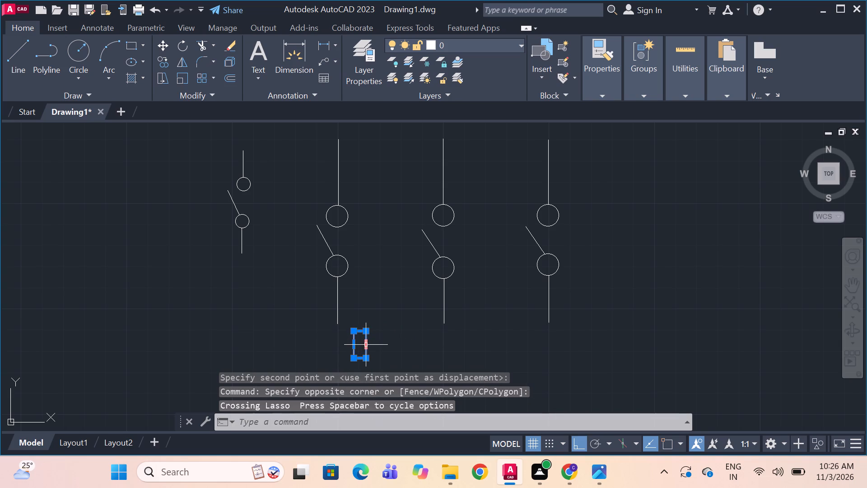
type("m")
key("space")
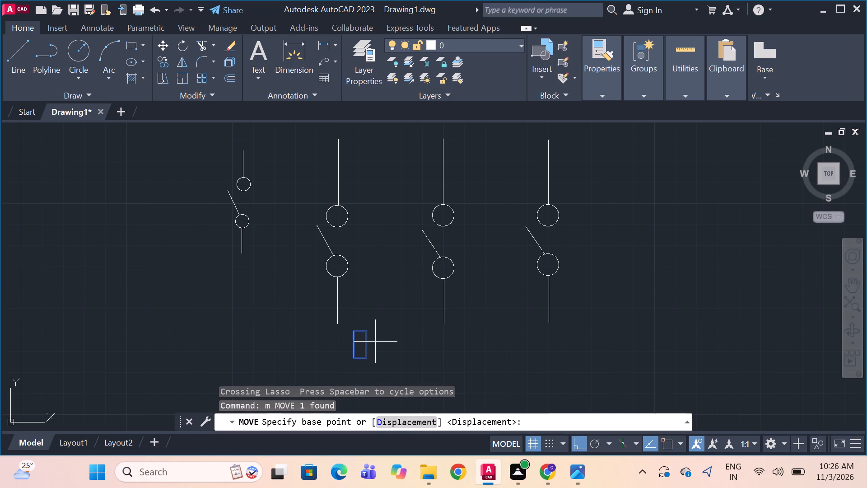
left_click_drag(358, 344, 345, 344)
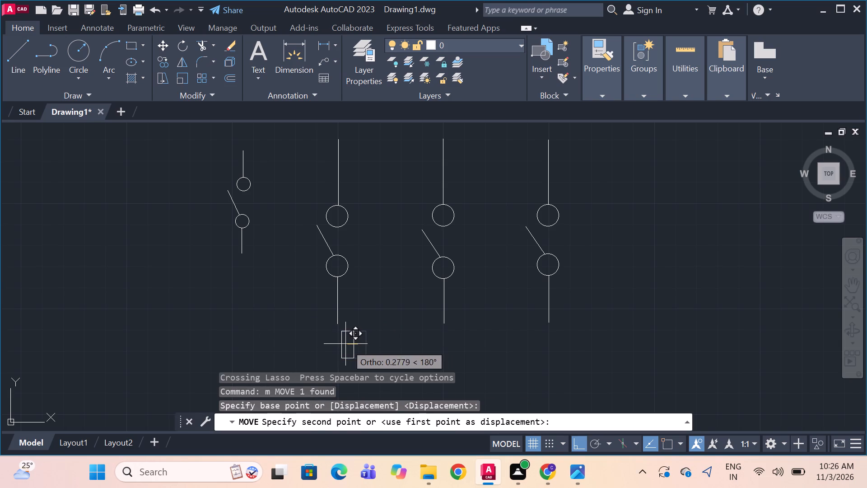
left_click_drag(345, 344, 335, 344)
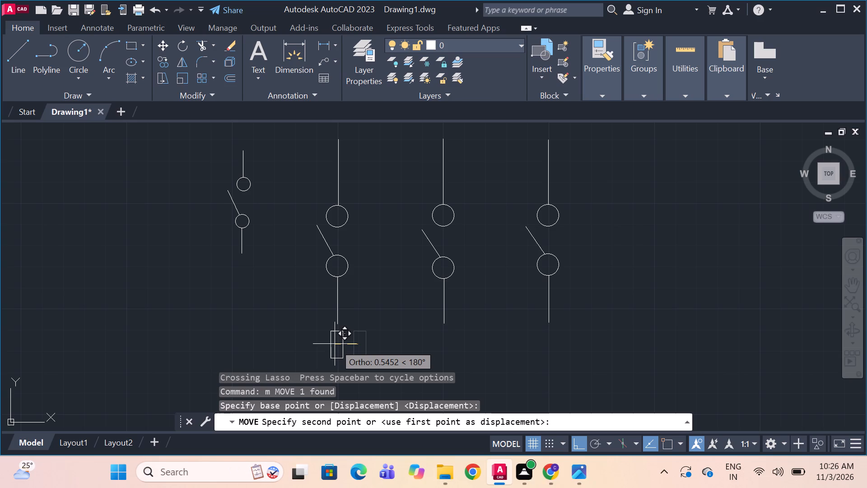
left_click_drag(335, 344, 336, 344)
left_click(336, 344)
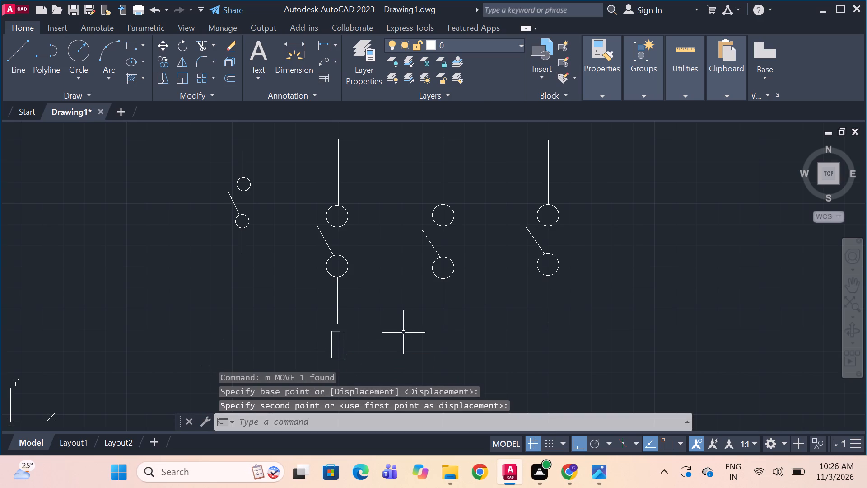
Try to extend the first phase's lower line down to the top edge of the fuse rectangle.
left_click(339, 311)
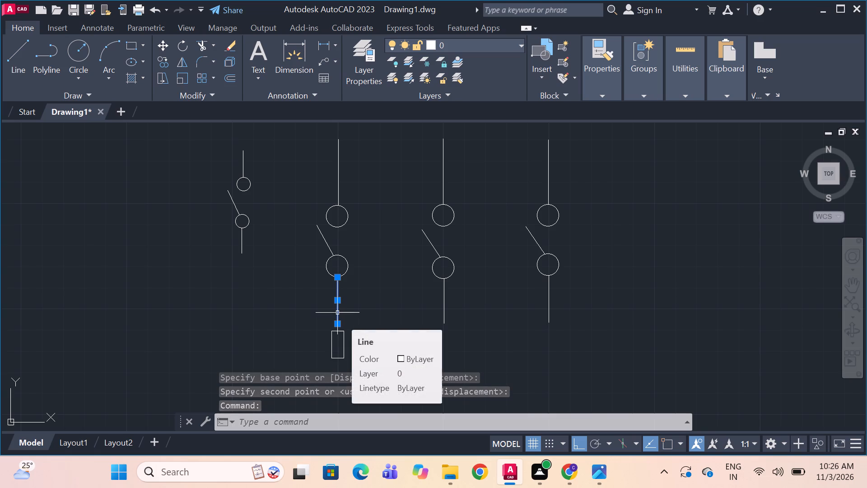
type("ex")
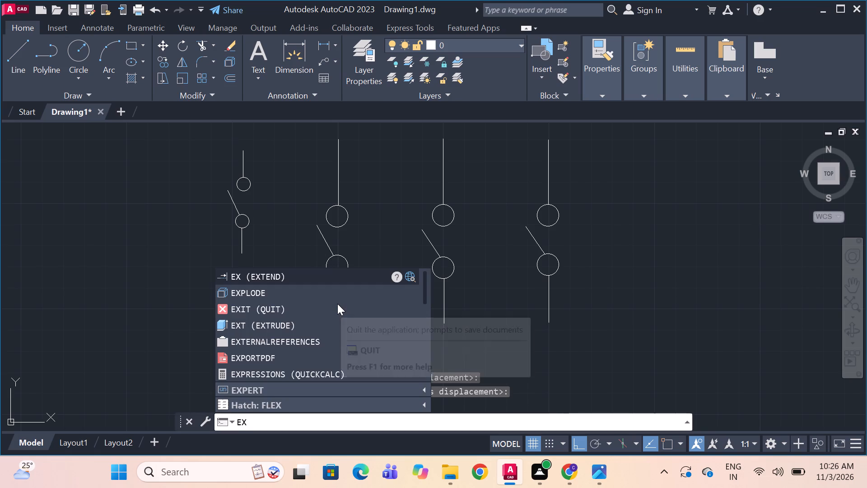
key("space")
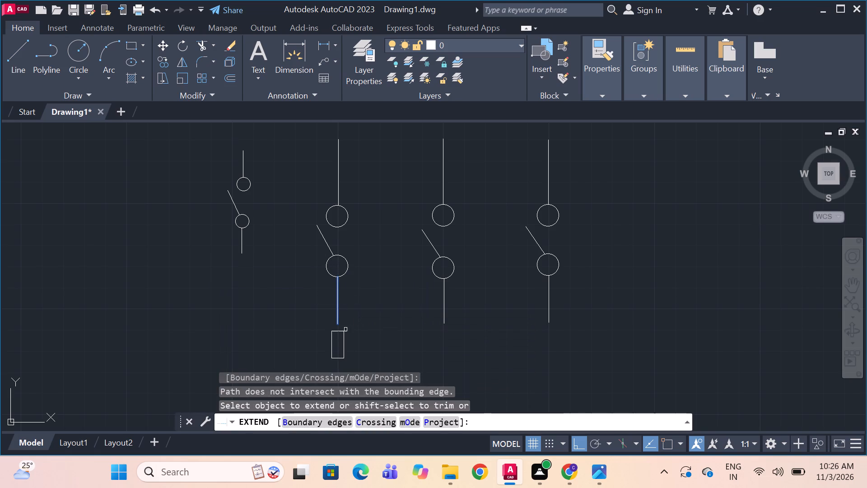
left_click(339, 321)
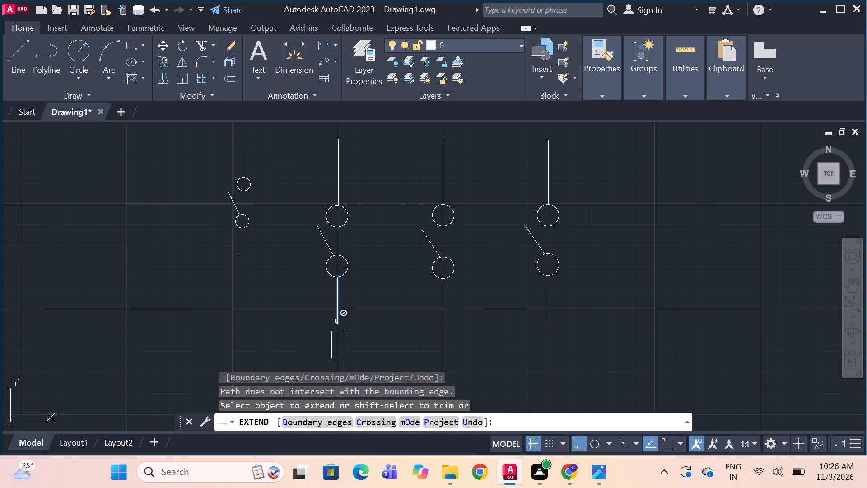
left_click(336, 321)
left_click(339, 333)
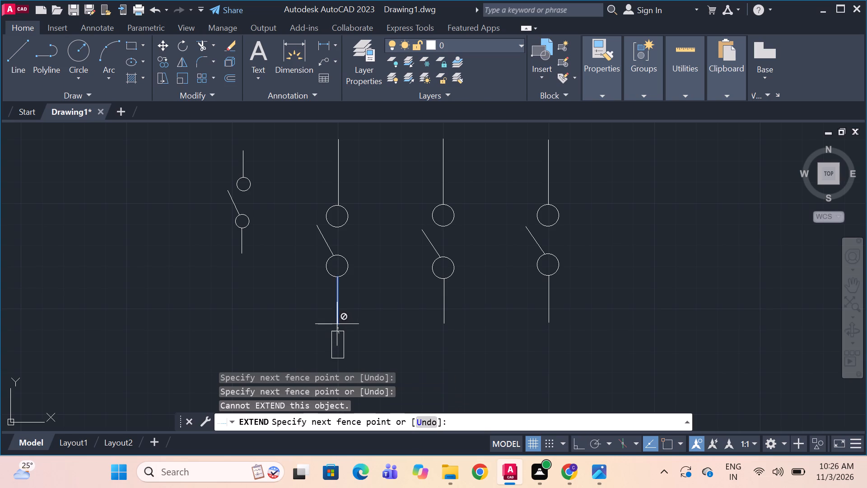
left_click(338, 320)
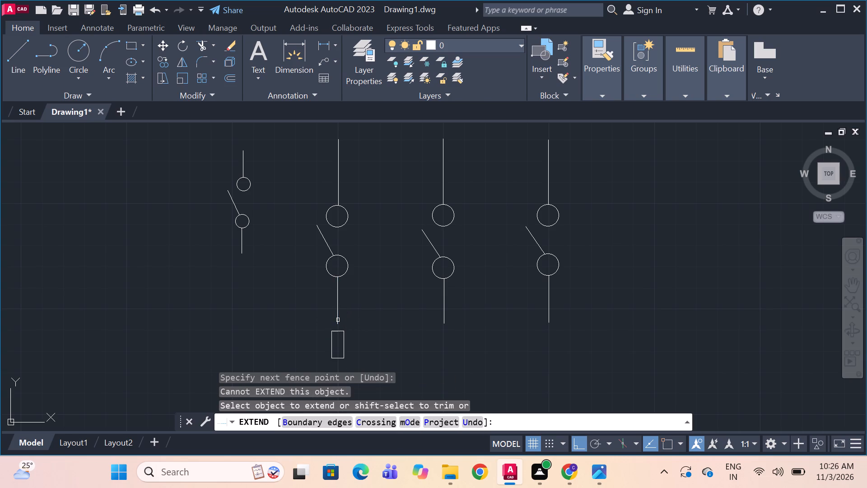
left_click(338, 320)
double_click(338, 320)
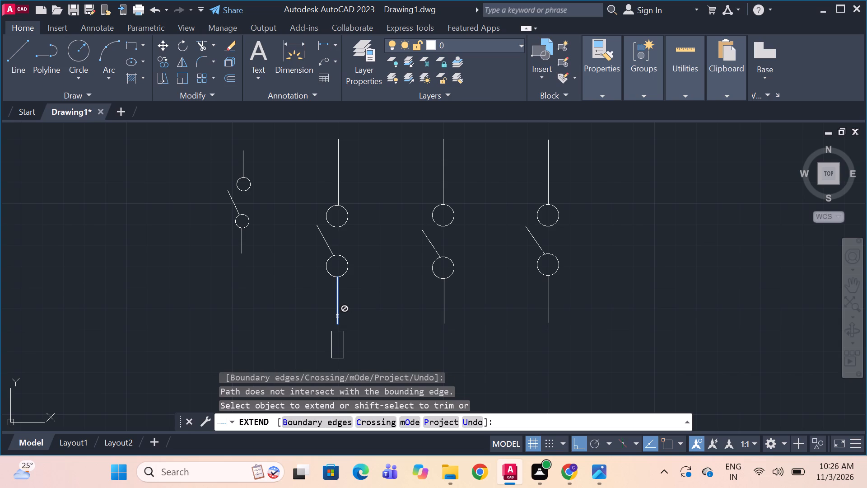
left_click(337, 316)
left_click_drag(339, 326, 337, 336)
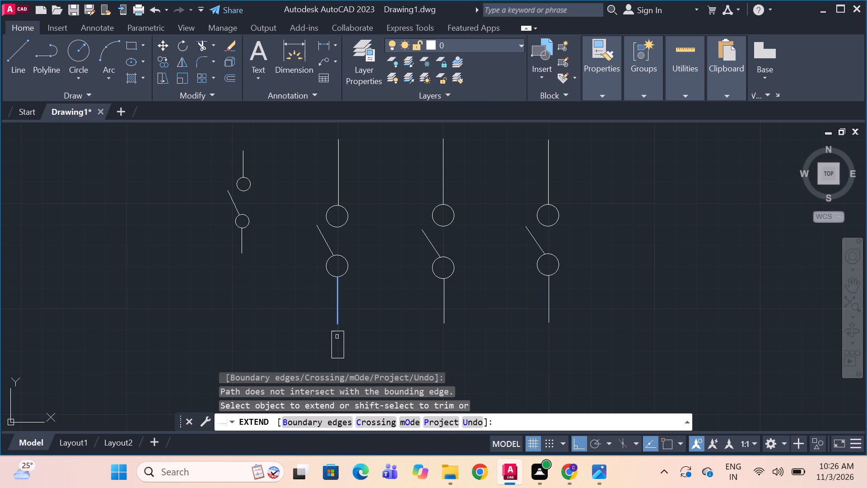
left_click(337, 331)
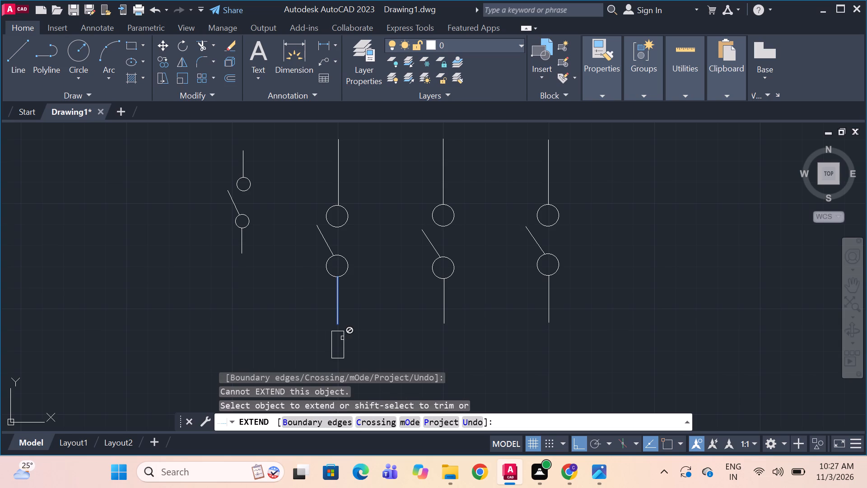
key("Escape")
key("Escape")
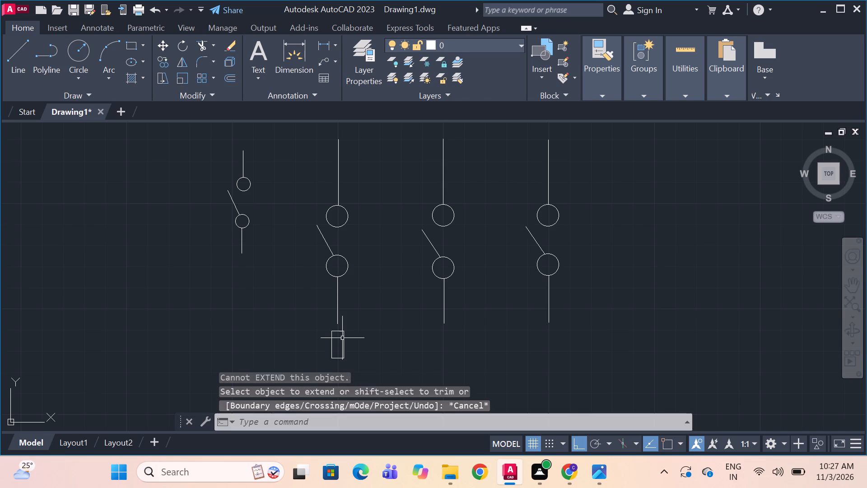
Delete the fuse rectangle below the first phase's lower line.
left_click(344, 336)
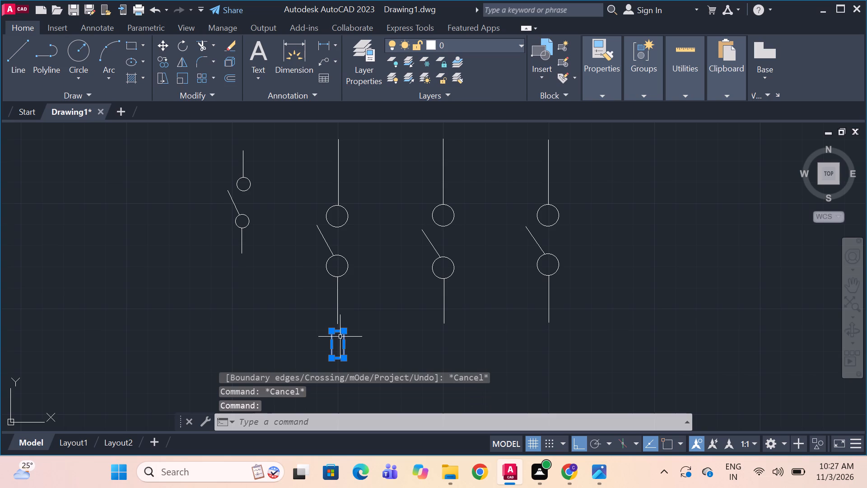
key("Delete")
Draw a small upright fuse rectangle at the bottom end of the first phase's lower line, its top edge meeting the line.
type("rec")
key("space")
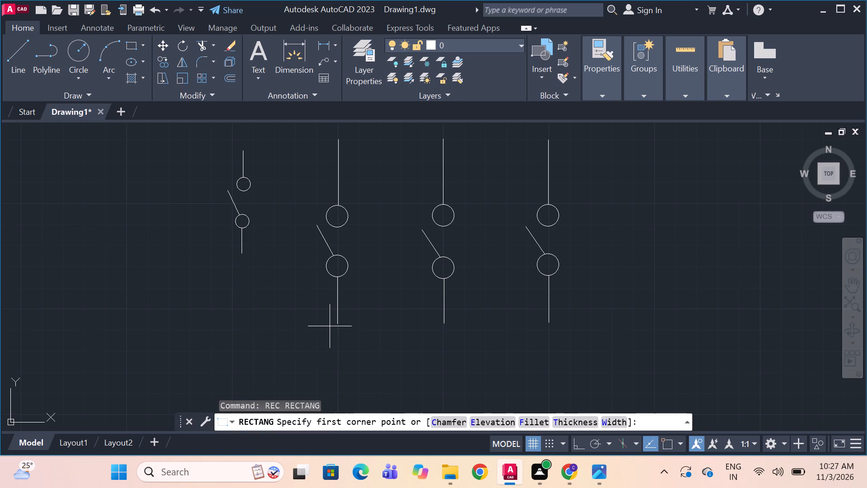
left_click_drag(333, 325, 339, 331)
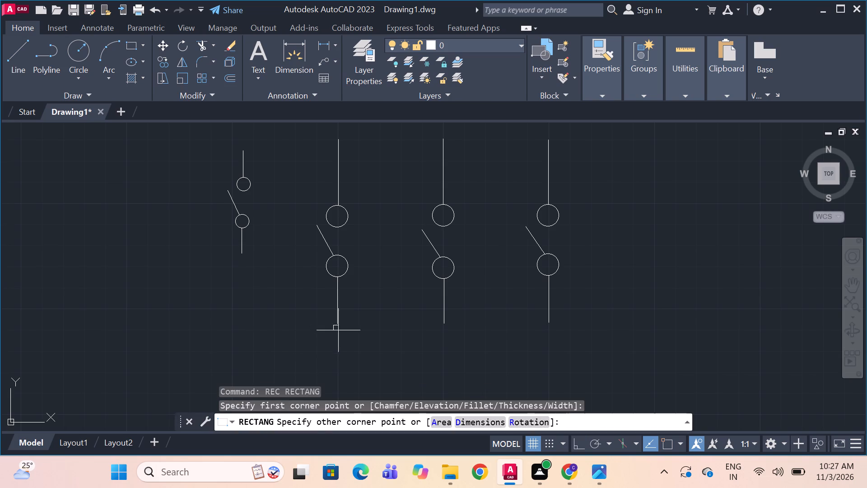
left_click_drag(339, 331, 342, 348)
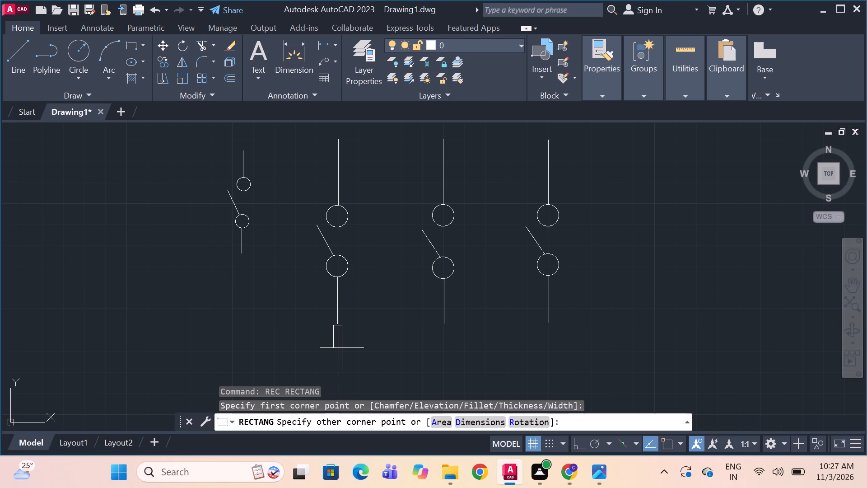
left_click_drag(342, 348, 345, 348)
left_click(345, 348)
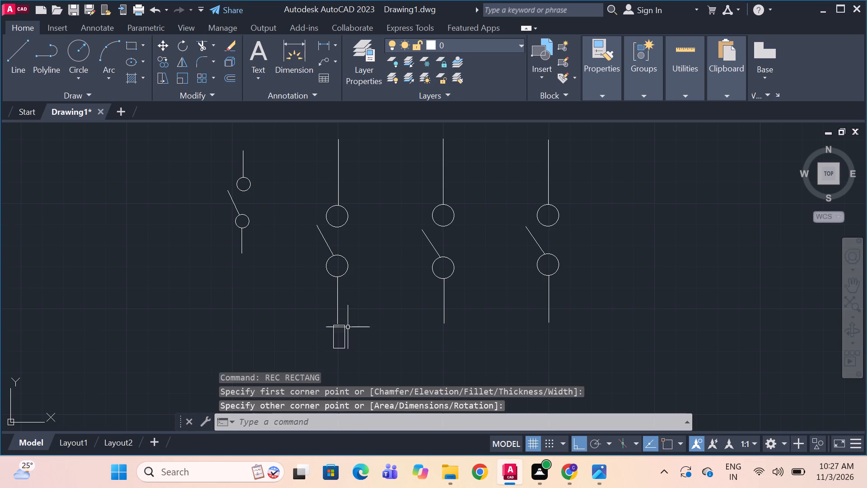
Stretch the fuse rectangle's left edge slightly outward so the first phase line sits at its centre.
left_click(333, 333)
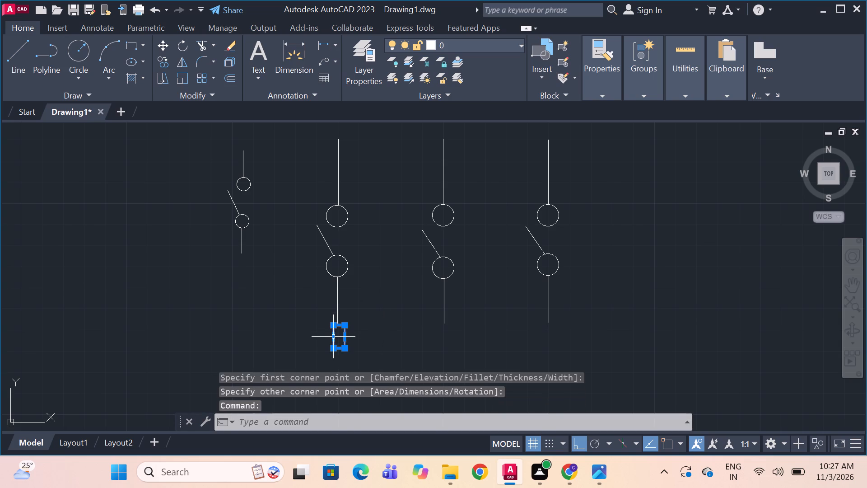
left_click_drag(334, 336, 331, 336)
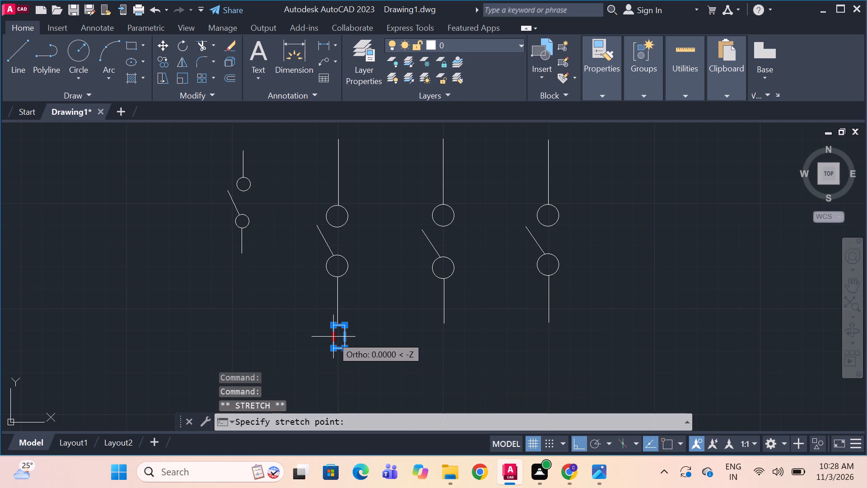
left_click_drag(331, 336, 329, 336)
left_click(329, 336)
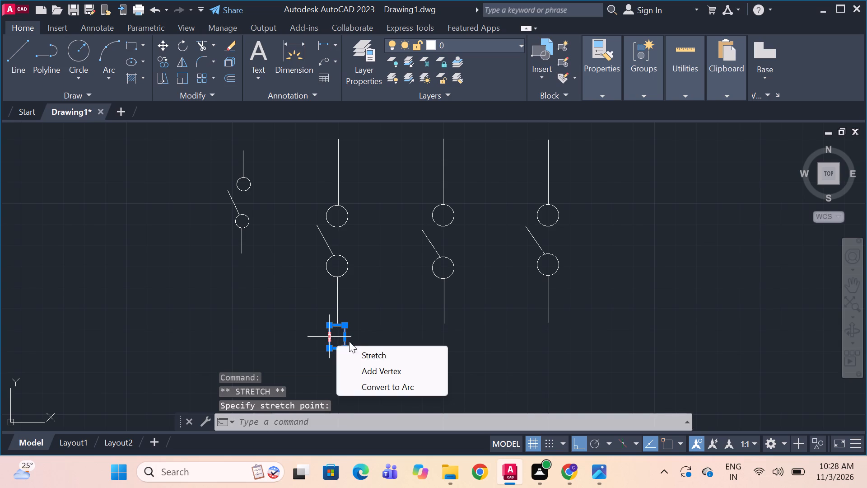
key("space")
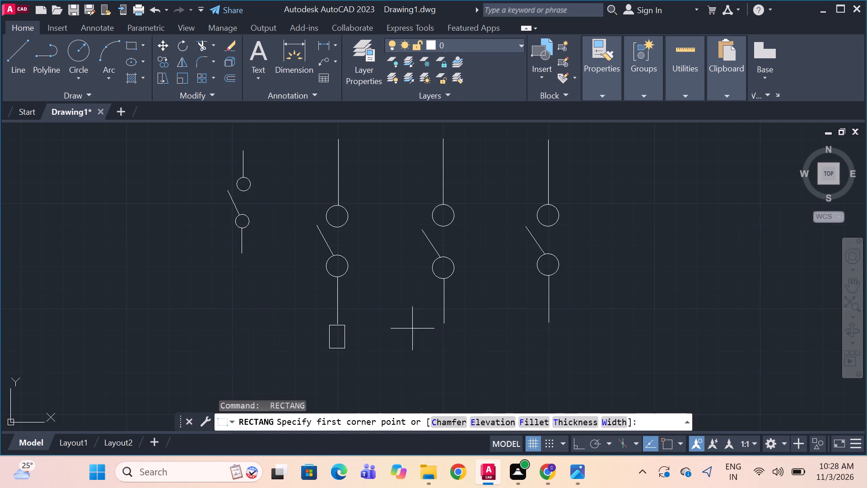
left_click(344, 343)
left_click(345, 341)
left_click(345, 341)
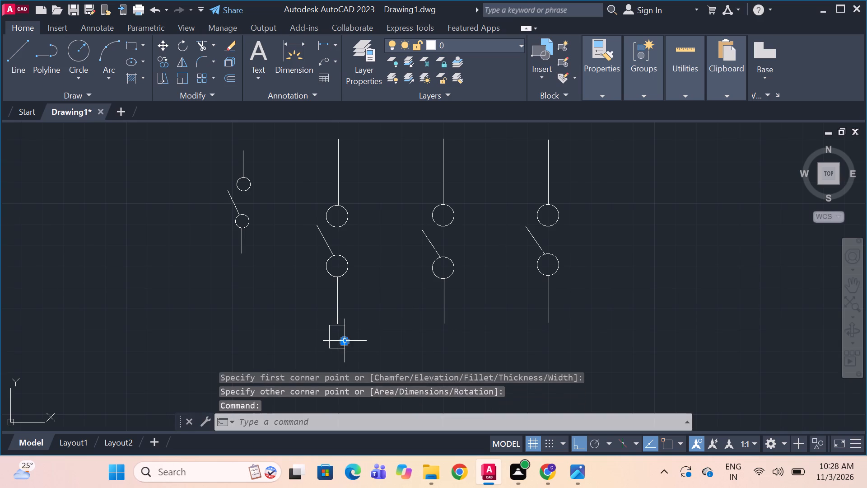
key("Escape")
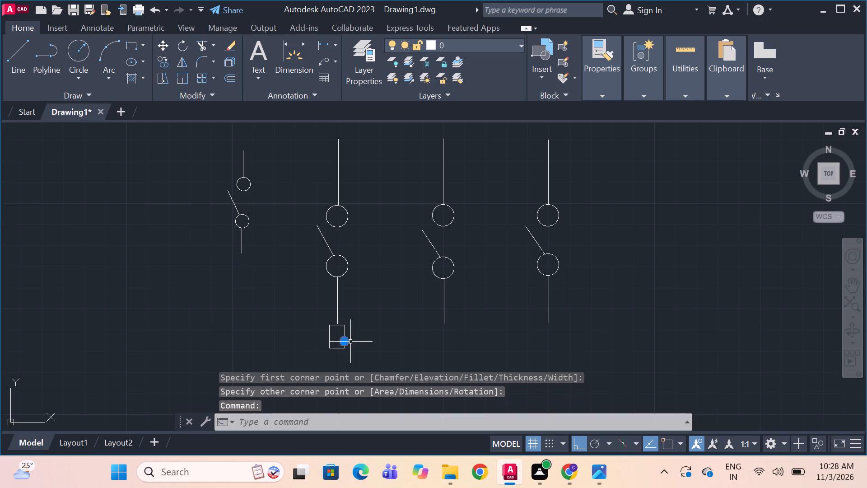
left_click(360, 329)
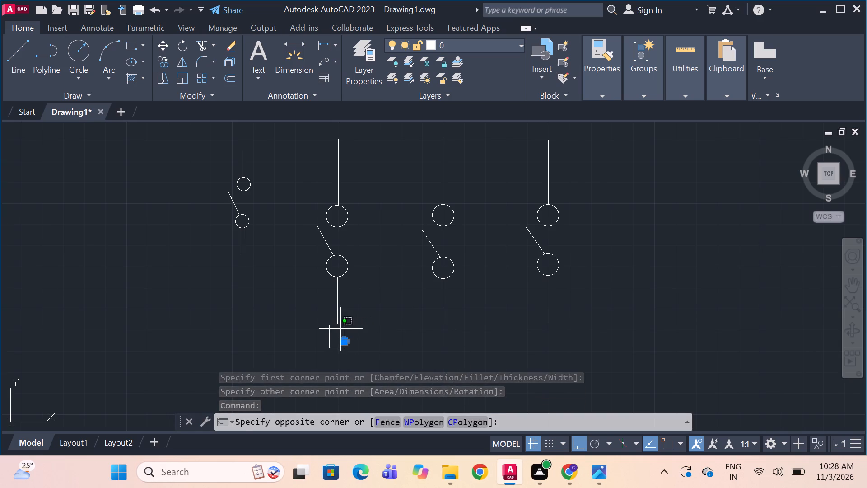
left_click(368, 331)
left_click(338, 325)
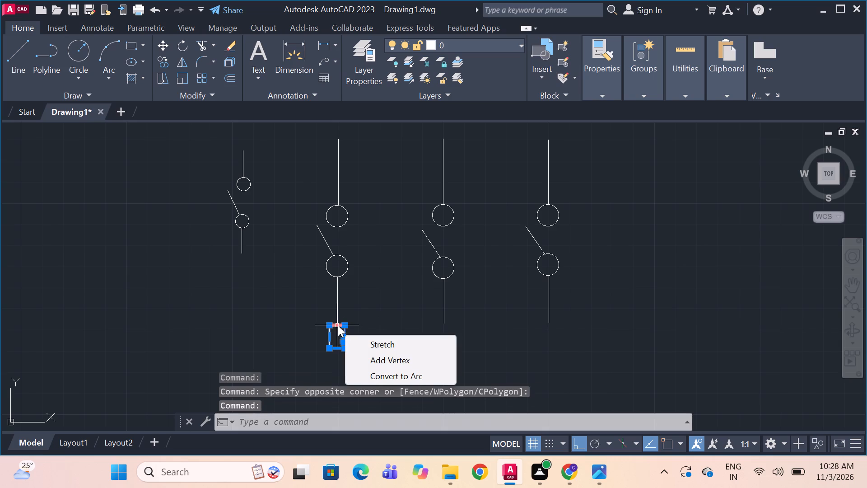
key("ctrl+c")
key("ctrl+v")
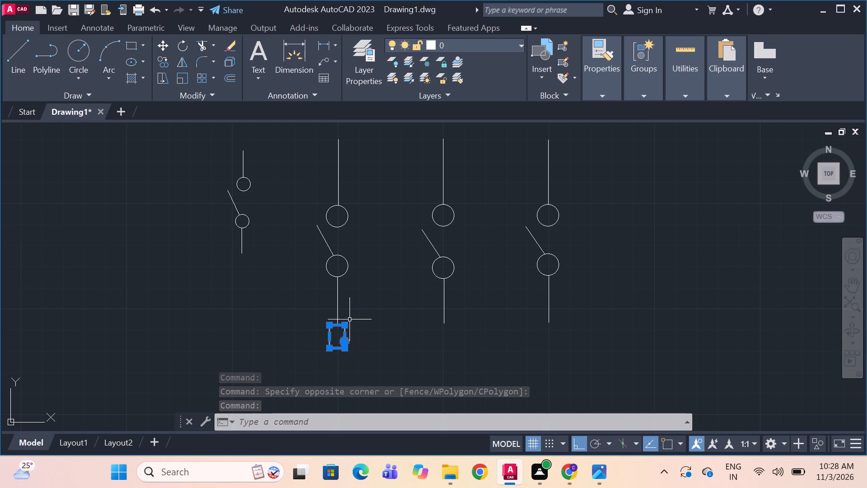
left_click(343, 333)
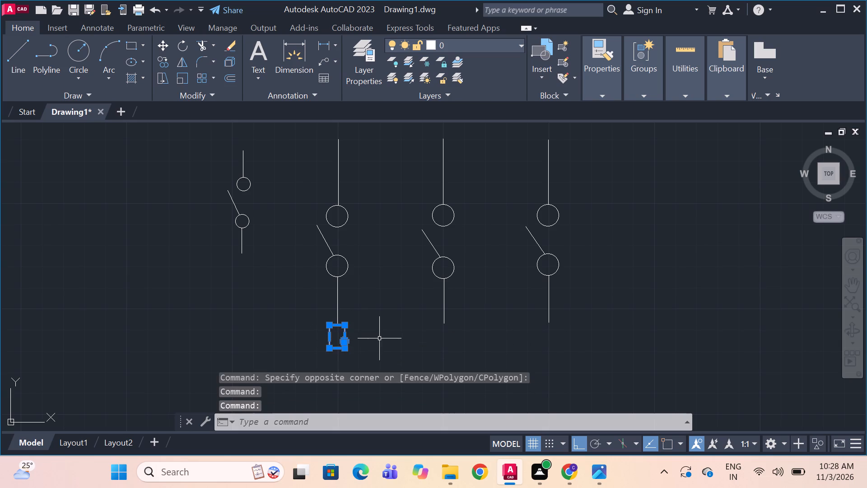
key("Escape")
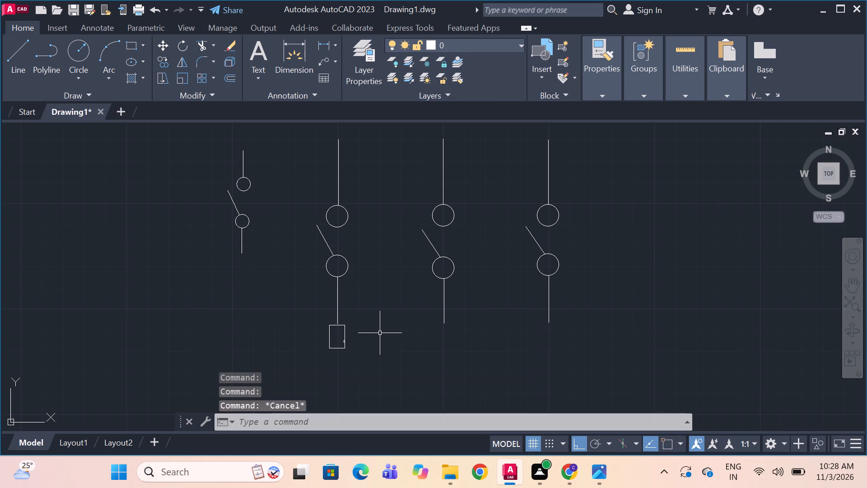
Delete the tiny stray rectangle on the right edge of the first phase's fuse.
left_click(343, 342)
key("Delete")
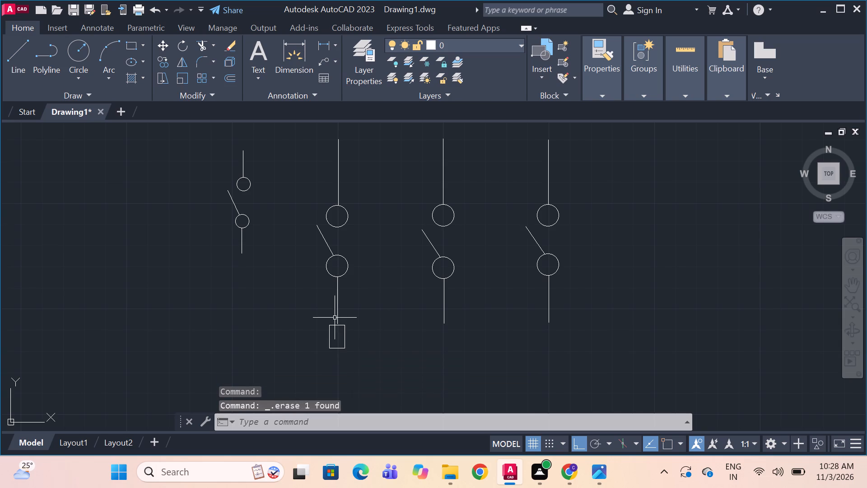
Copy the first phase's fuse rectangle to the bottom ends of the second and third phases' lower lines.
left_click(345, 334)
key("ctrl+c")
key("ctrl+v")
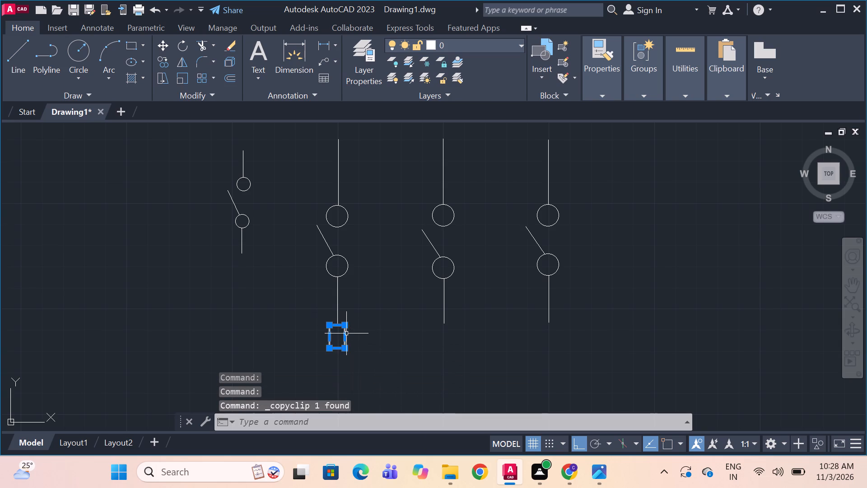
left_click(436, 347)
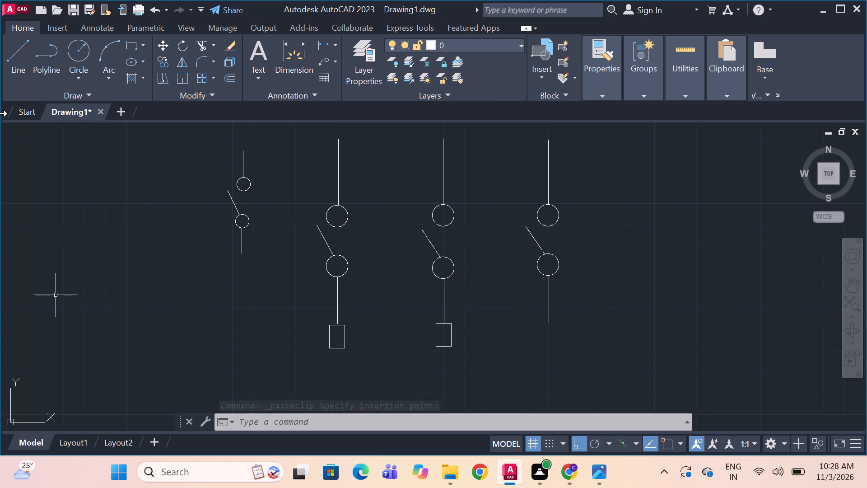
key("ctrl+c")
key("ctrl+v")
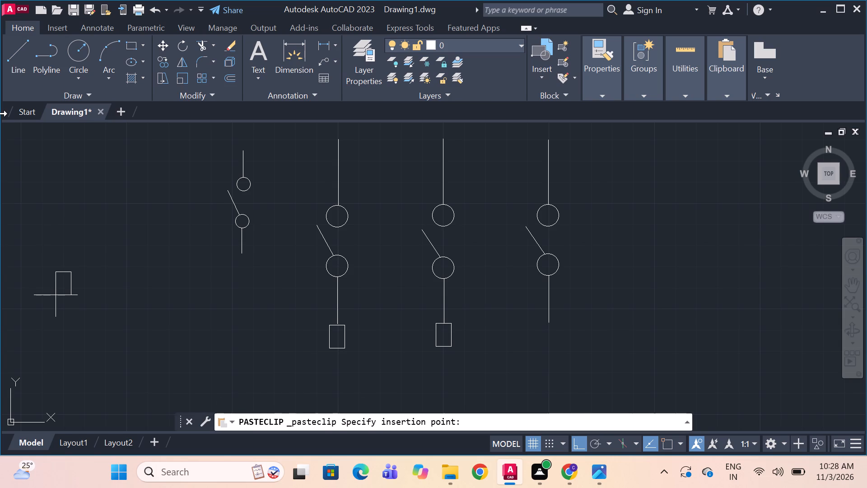
left_click(541, 346)
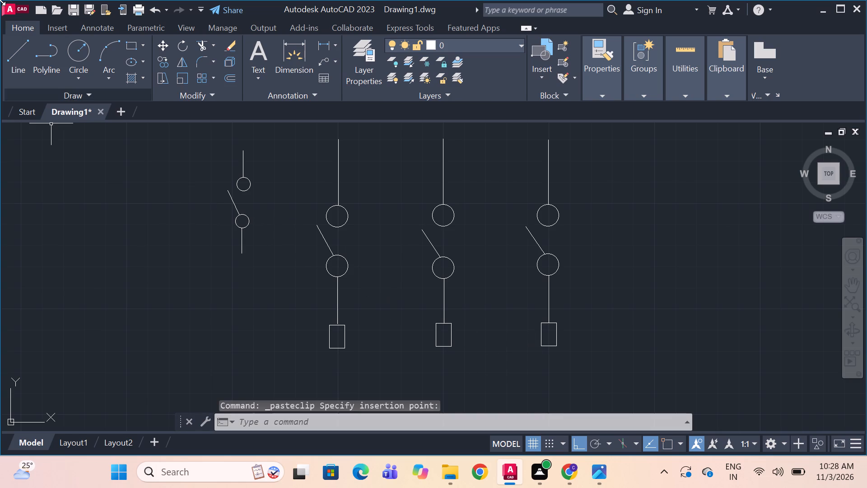
Following the dol.jpeg reference, stretch the first phase's lower line straight down through its fuse to a short distance below it.
key("alt+Tab")
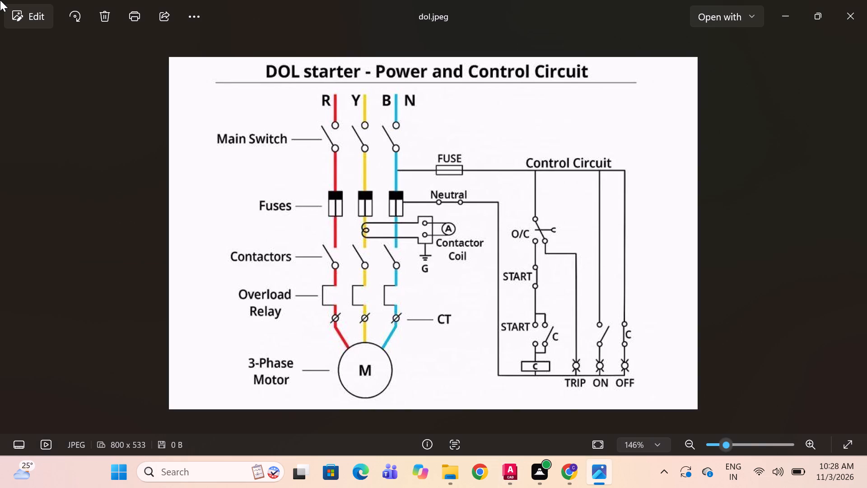
key("alt+Tab")
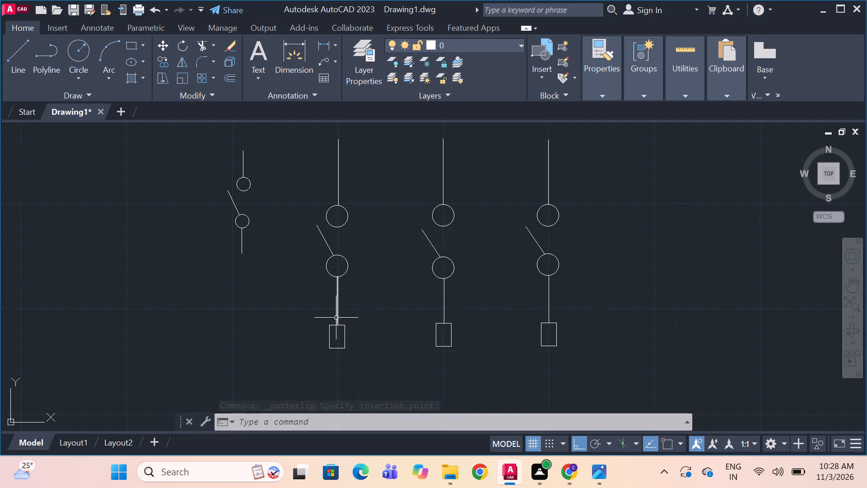
left_click(339, 317)
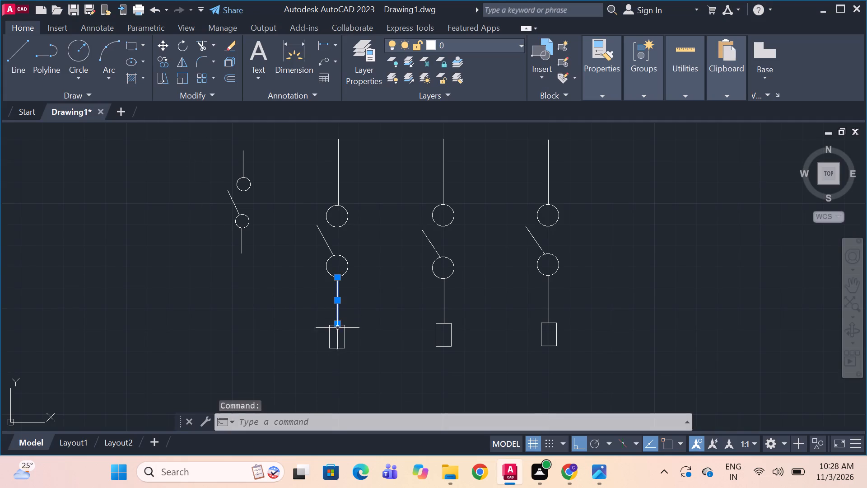
left_click_drag(337, 326, 336, 354)
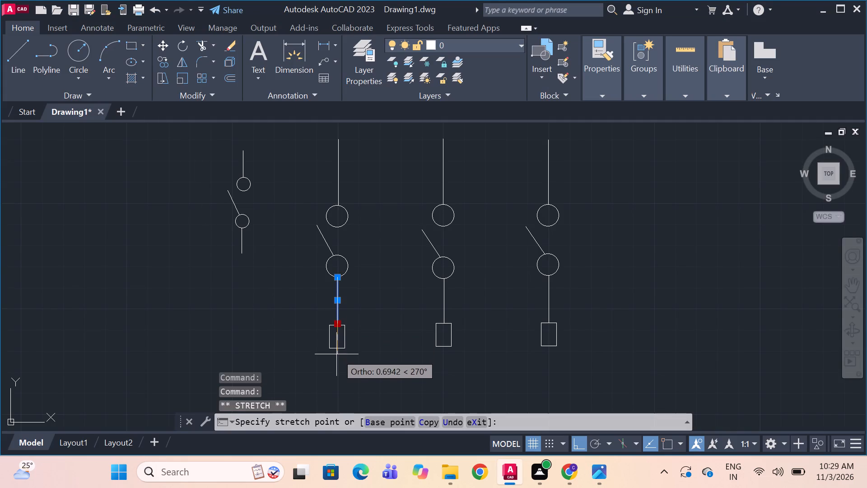
left_click_drag(336, 354, 336, 380)
left_click(336, 381)
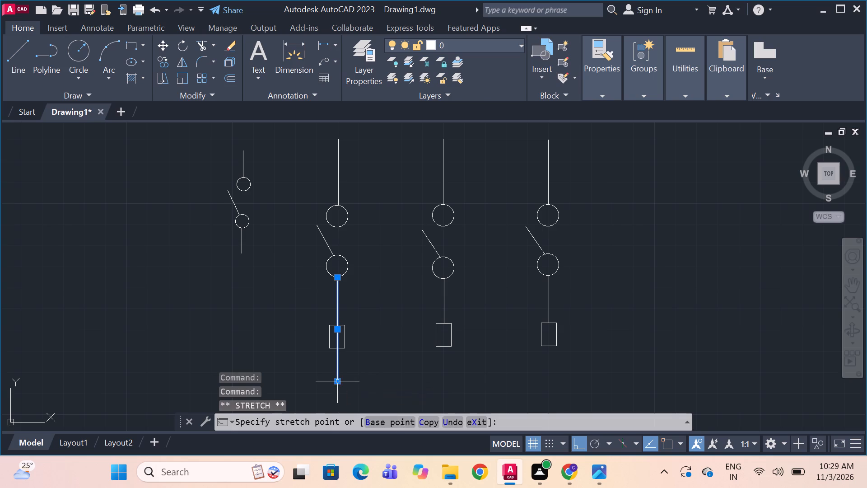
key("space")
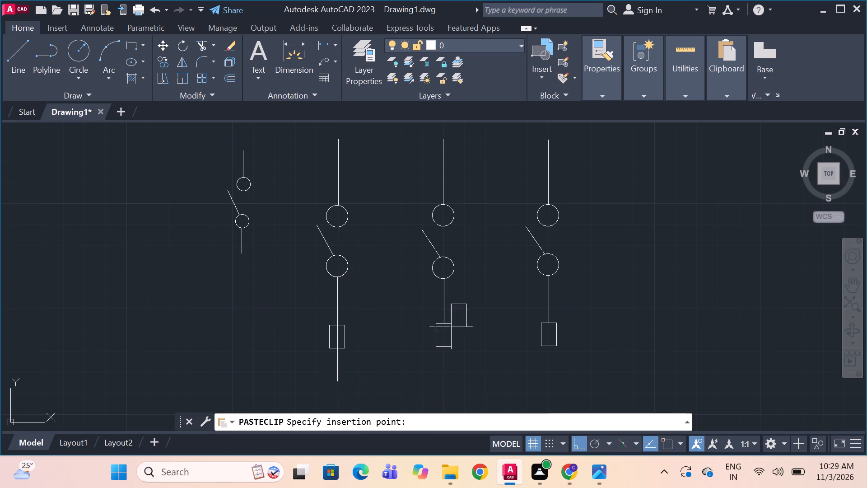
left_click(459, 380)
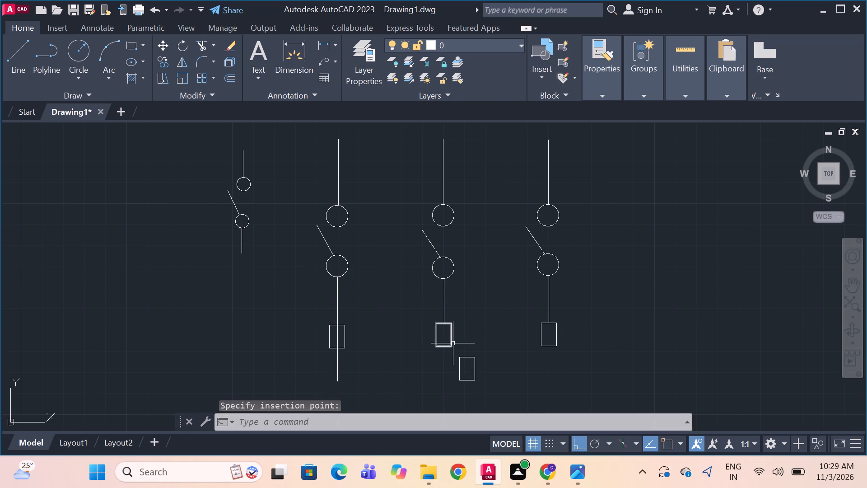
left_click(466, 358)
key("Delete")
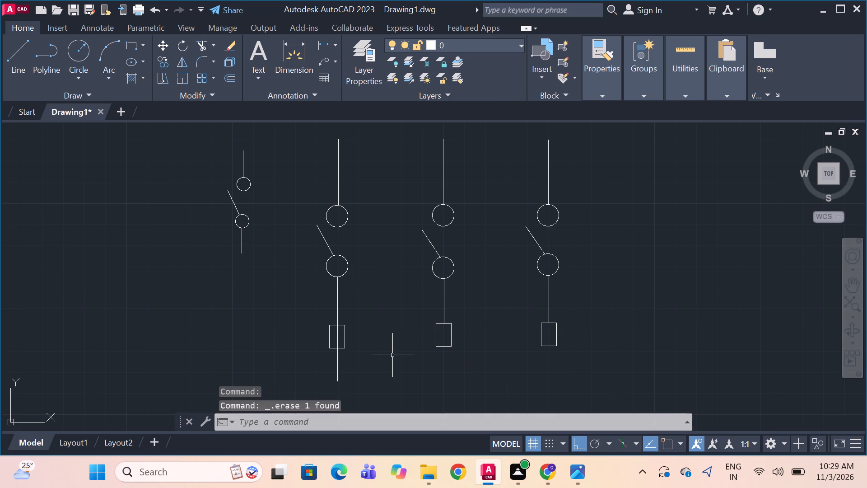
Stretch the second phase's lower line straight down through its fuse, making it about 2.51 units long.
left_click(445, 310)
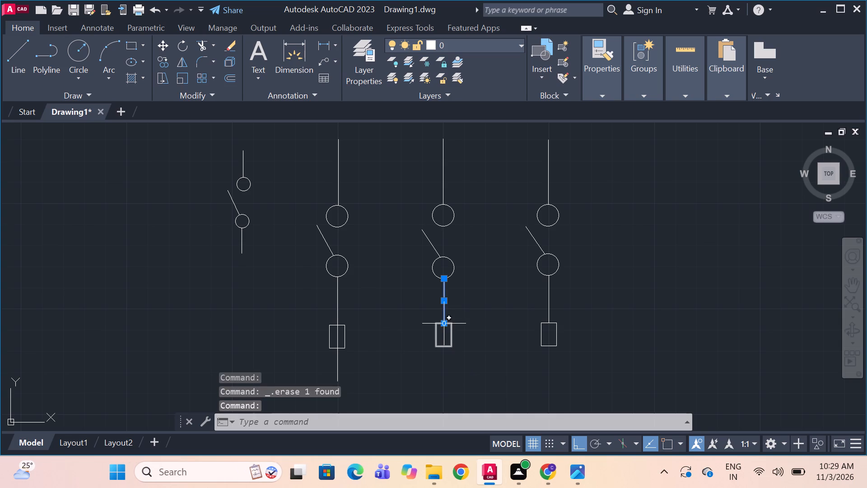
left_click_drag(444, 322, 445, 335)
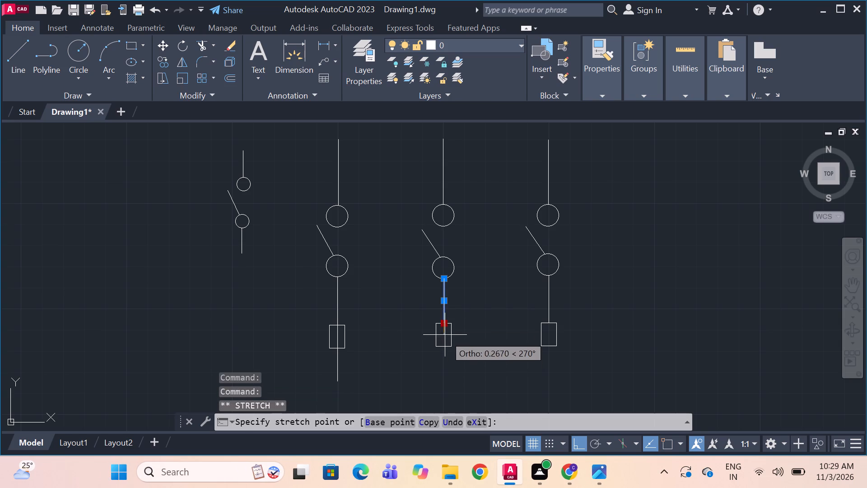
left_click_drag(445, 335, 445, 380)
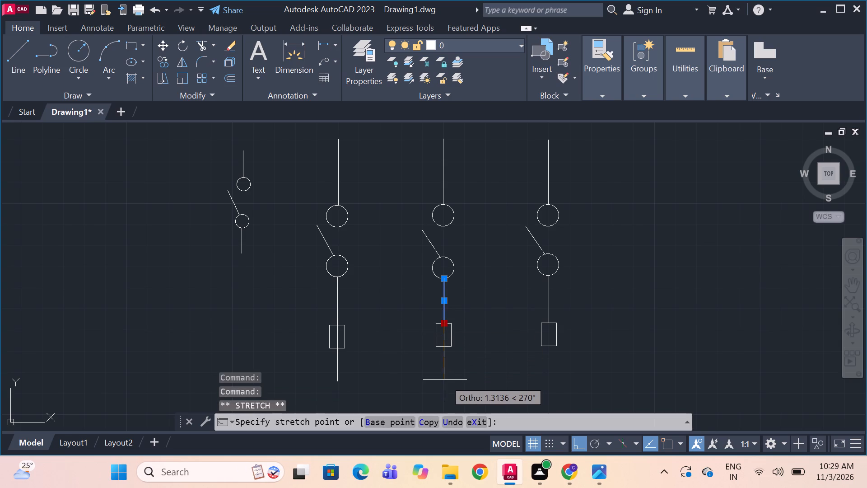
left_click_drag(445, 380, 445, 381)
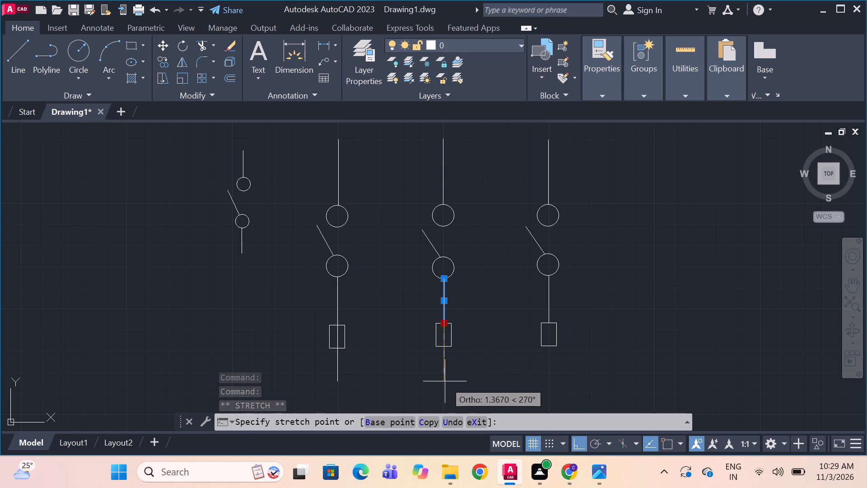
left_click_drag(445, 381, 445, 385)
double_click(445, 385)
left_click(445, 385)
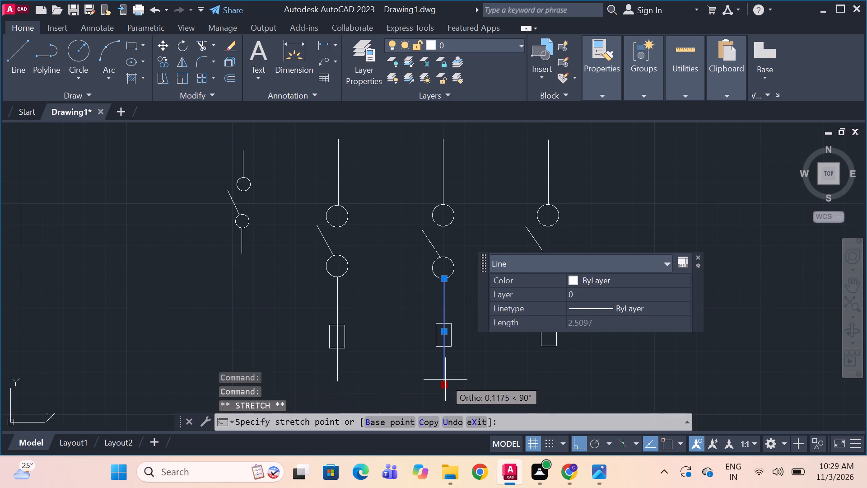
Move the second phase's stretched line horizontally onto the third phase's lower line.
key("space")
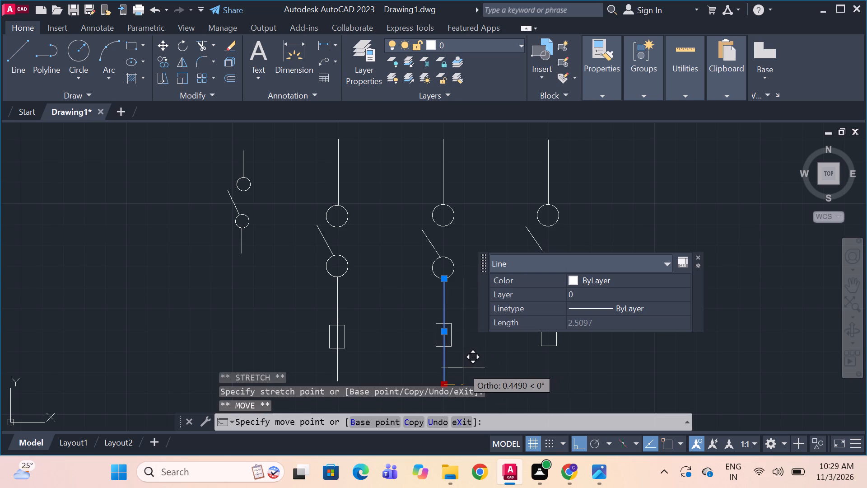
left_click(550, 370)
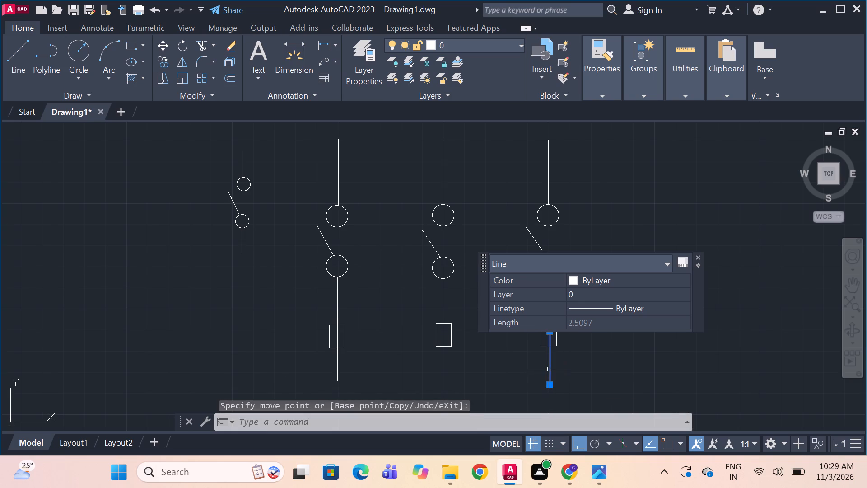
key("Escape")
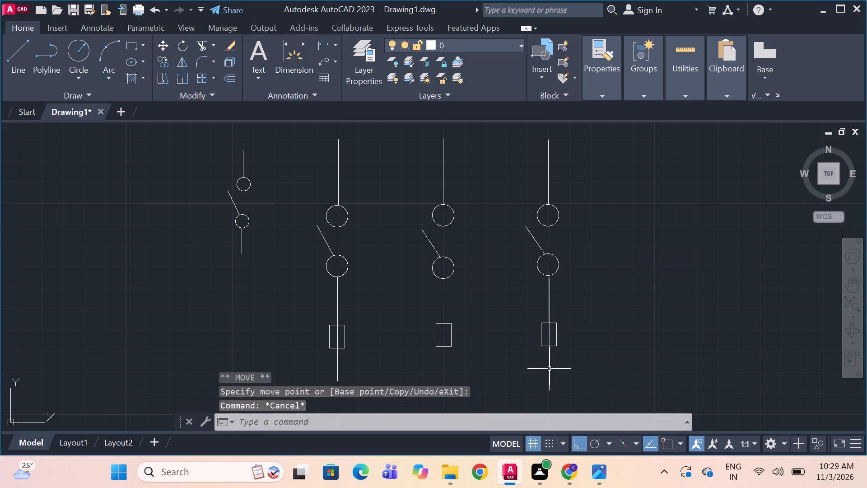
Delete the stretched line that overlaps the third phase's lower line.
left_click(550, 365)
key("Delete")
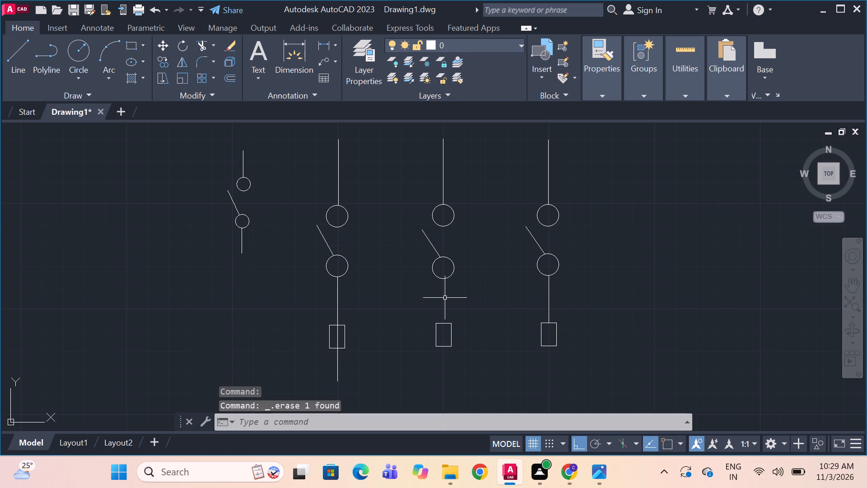
Draw a vertical line from the bottom of the second phase's lower circle through its fuse to a short distance below it.
type("l")
key("space")
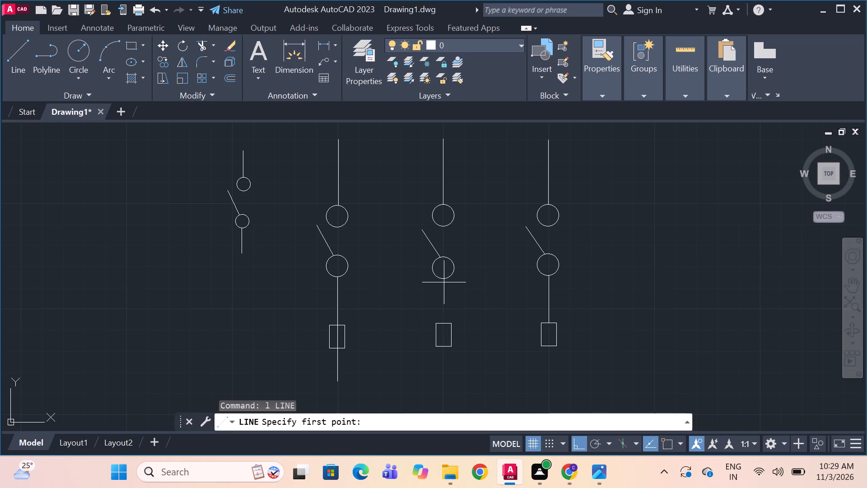
left_click_drag(443, 279, 443, 303)
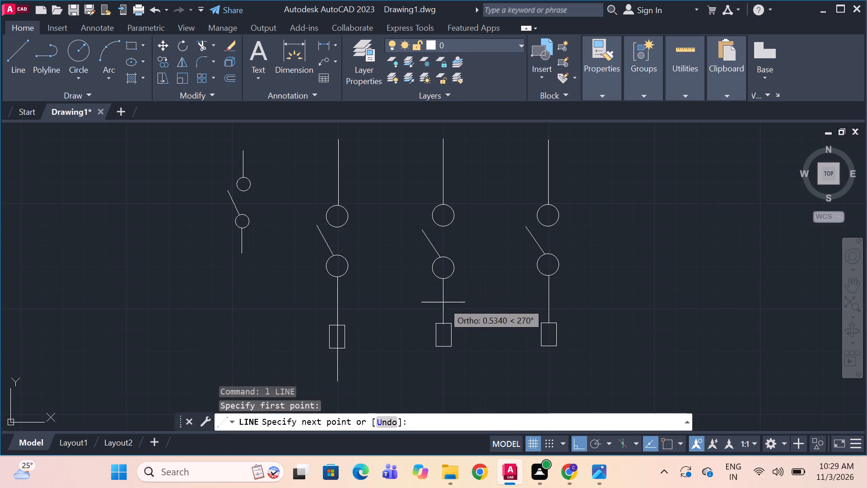
left_click_drag(443, 303, 449, 376)
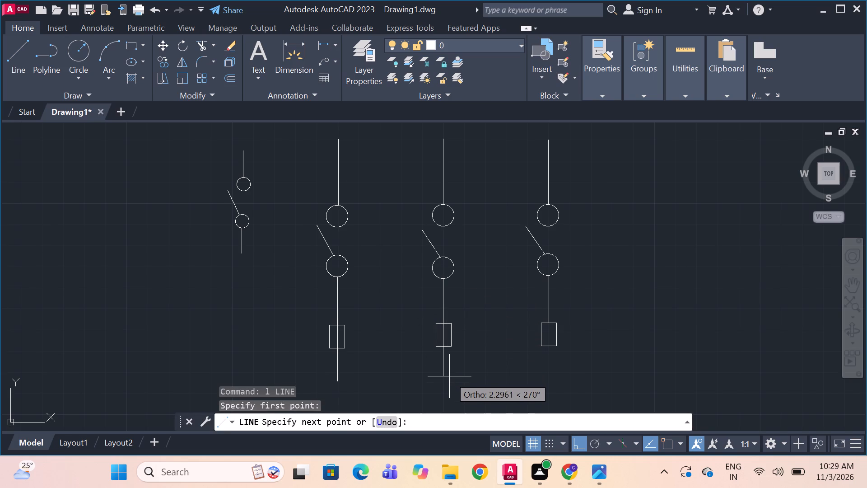
left_click_drag(449, 376, 449, 384)
left_click(449, 384)
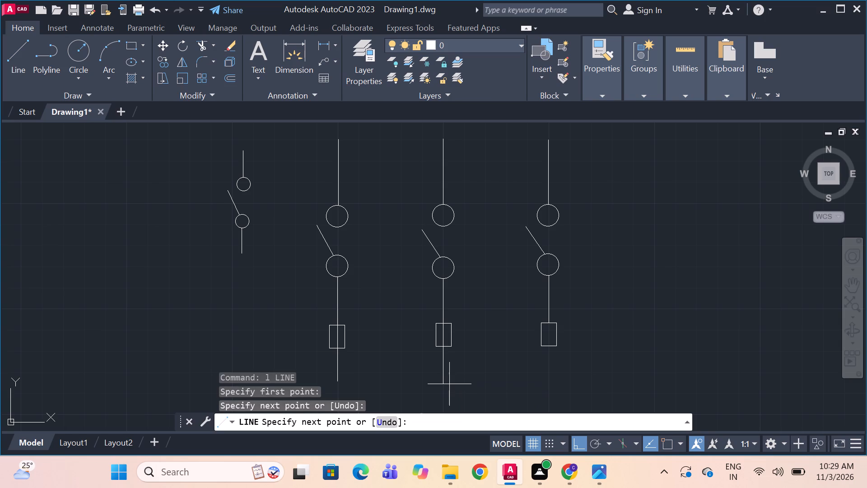
key("space")
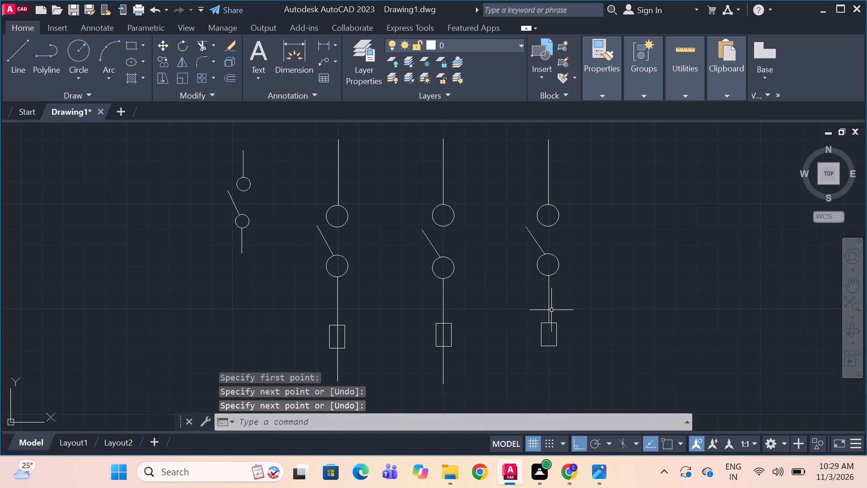
Stretch the third phase's lower line straight down through its fuse, ending level with the second phase's line.
left_click(550, 310)
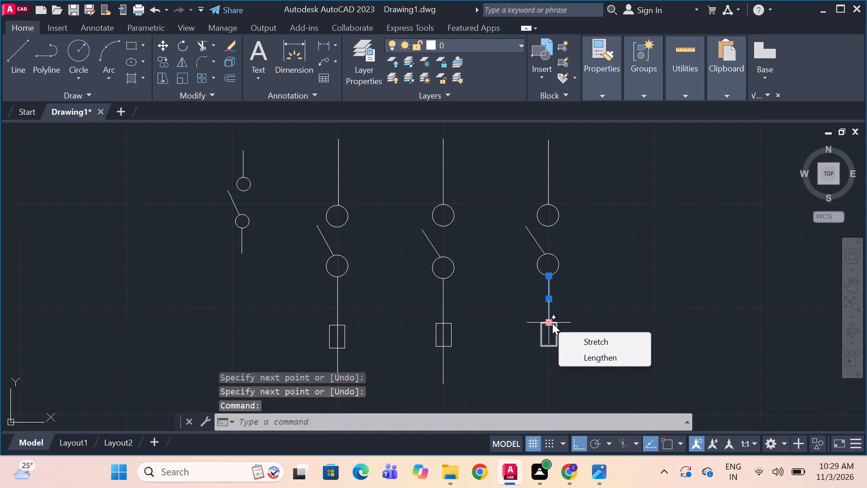
left_click_drag(549, 320, 555, 371)
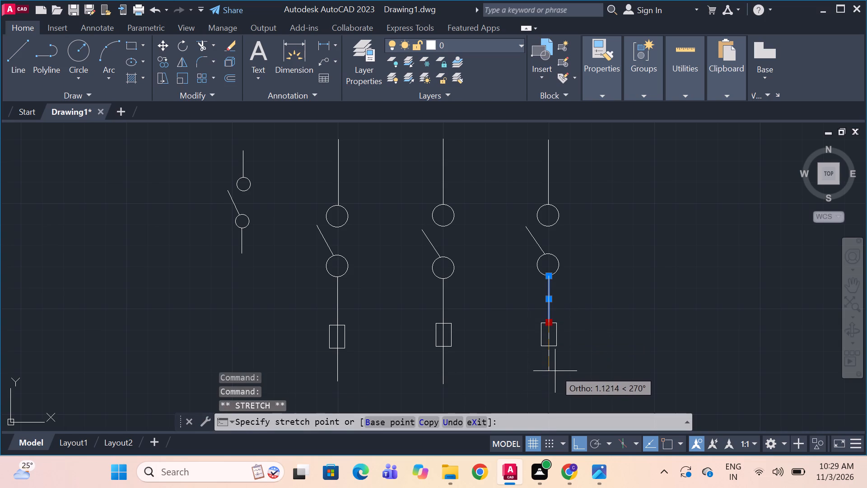
left_click_drag(555, 371, 556, 385)
left_click(556, 385)
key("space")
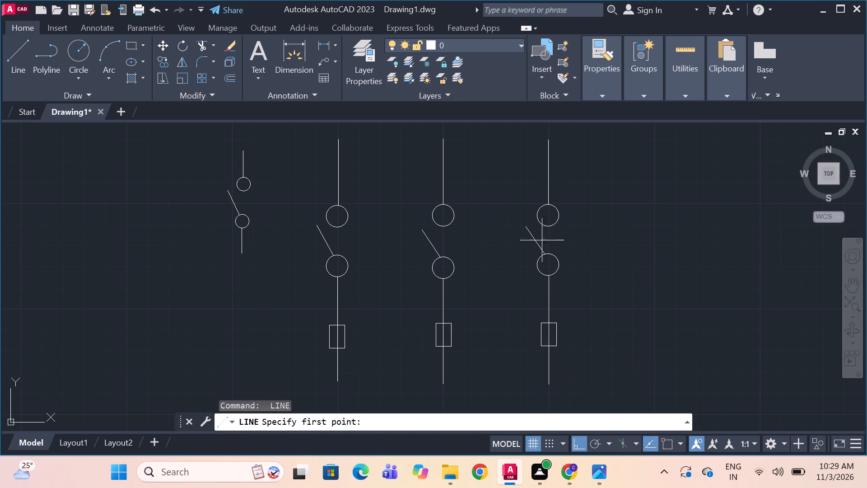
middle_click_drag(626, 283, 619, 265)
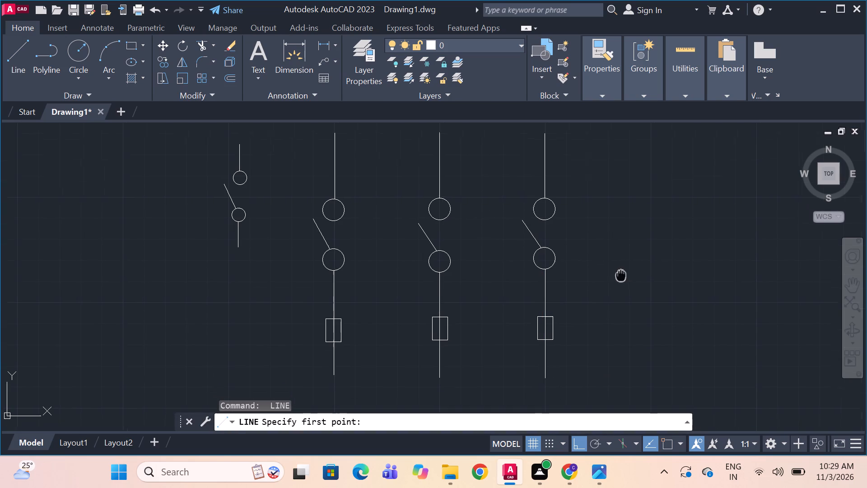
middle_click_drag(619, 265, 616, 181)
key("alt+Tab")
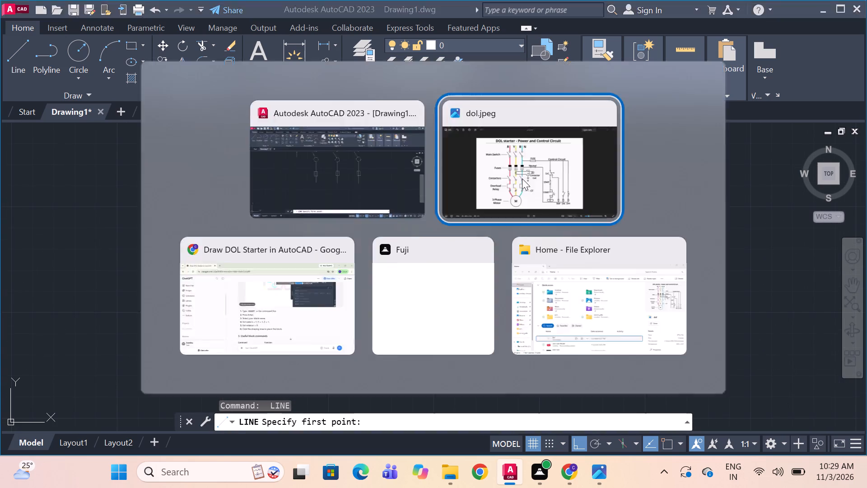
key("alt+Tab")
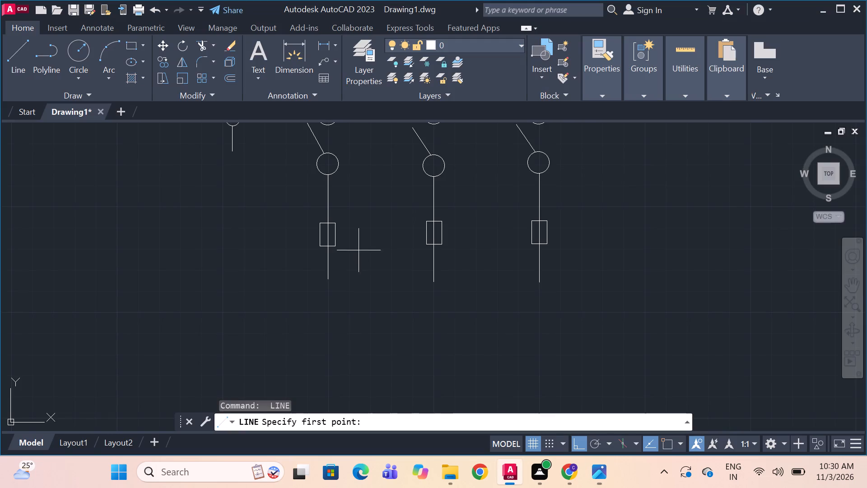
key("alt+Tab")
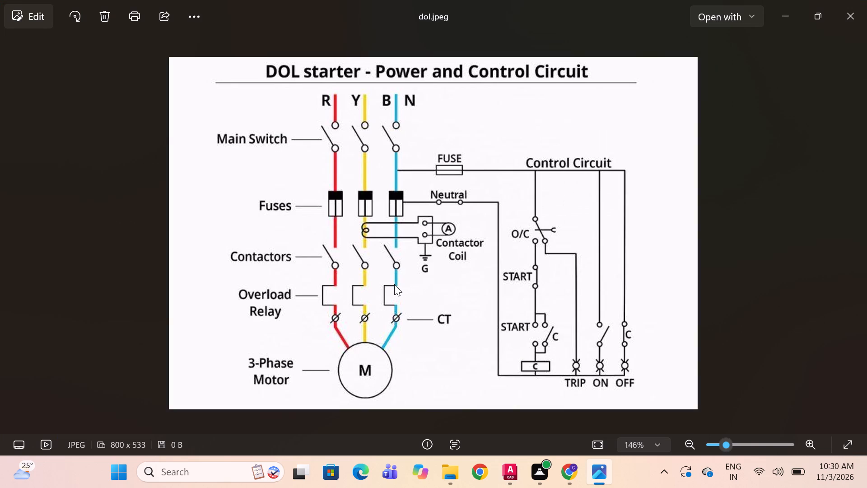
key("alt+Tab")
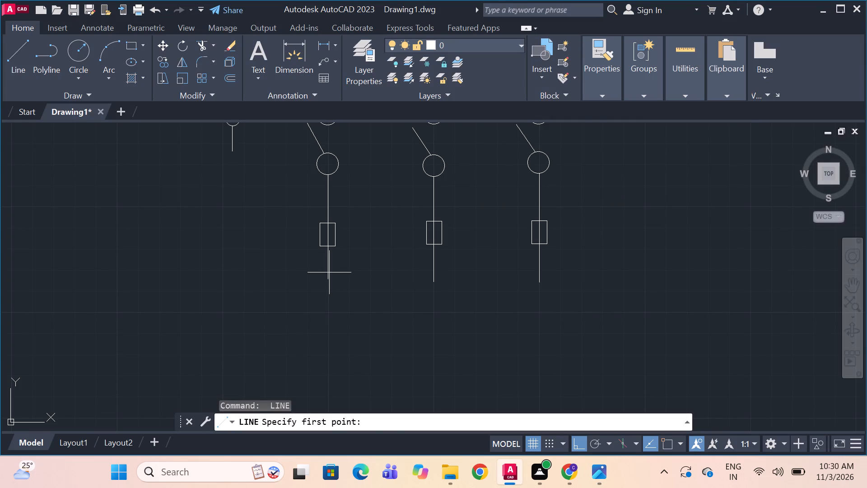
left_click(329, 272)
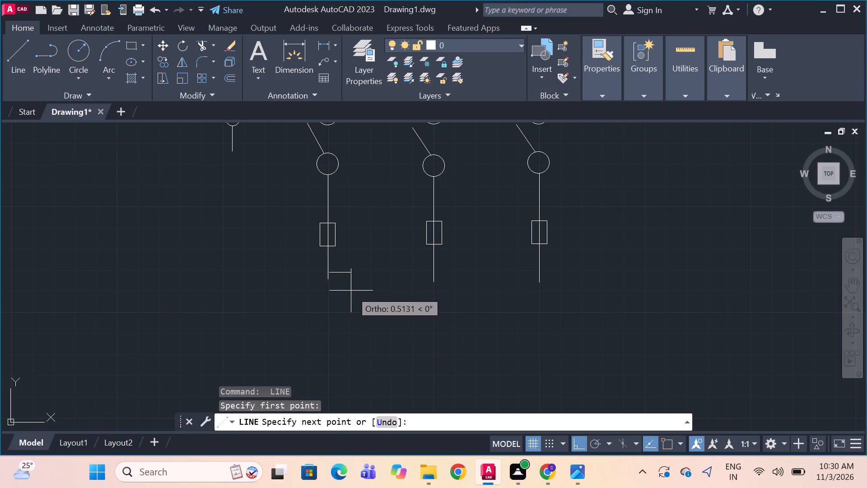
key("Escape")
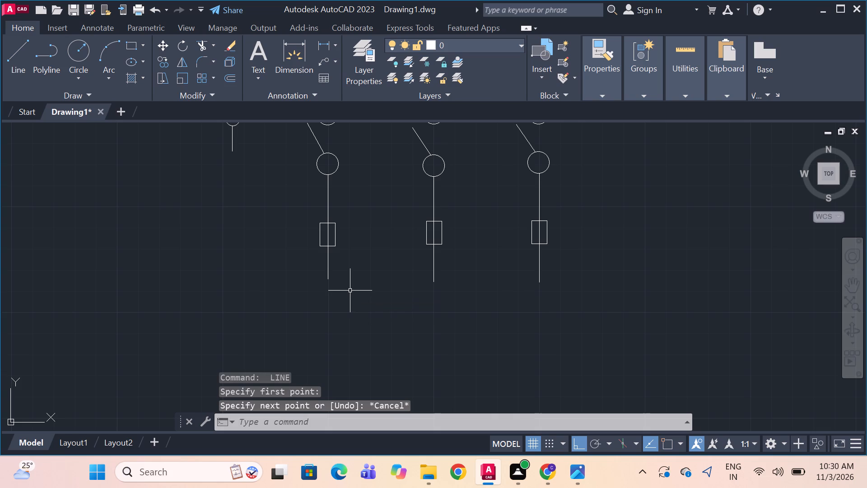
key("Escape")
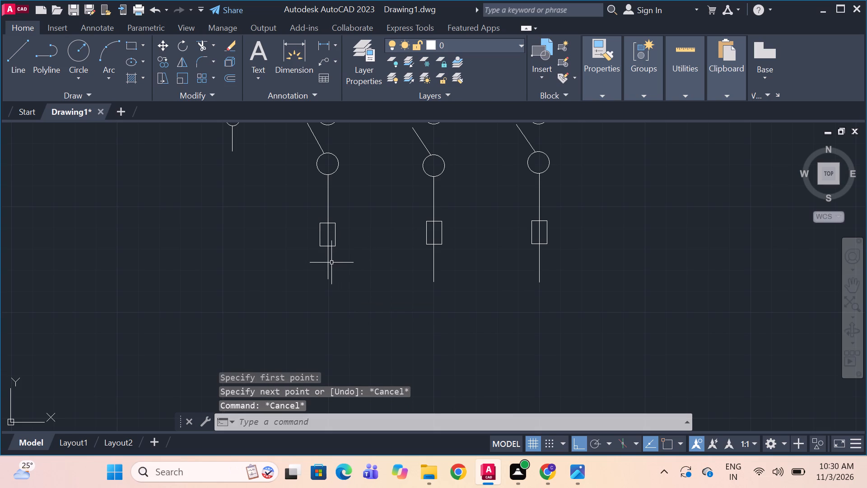
Stretch the bottom end of the first phase's line below its fuse straight down by about 1.3 units.
left_click(327, 262)
left_click_drag(328, 280, 327, 281)
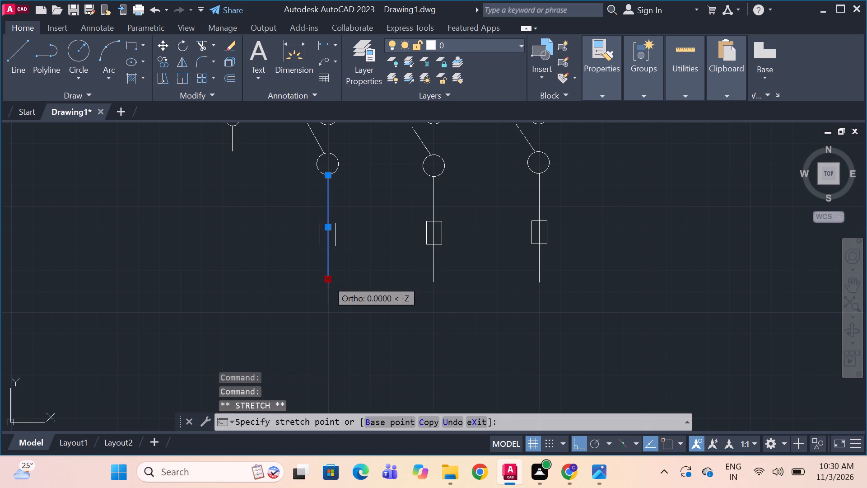
left_click_drag(327, 281, 330, 332)
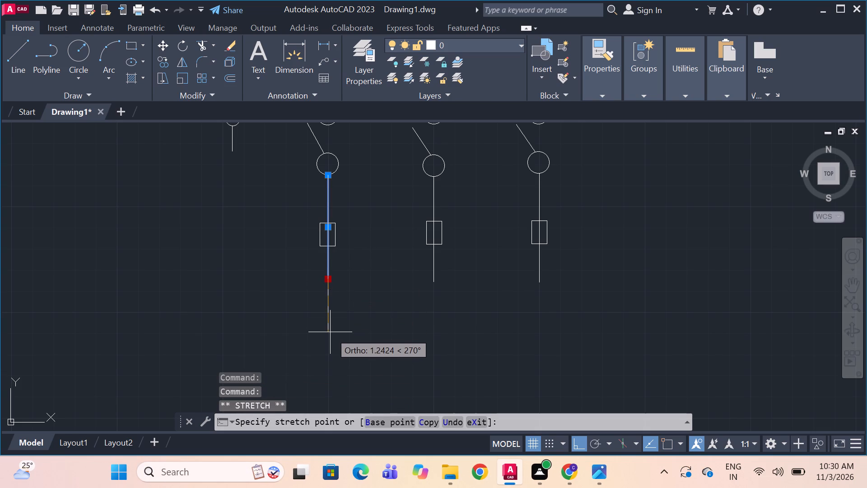
left_click_drag(330, 332, 330, 333)
left_click(330, 333)
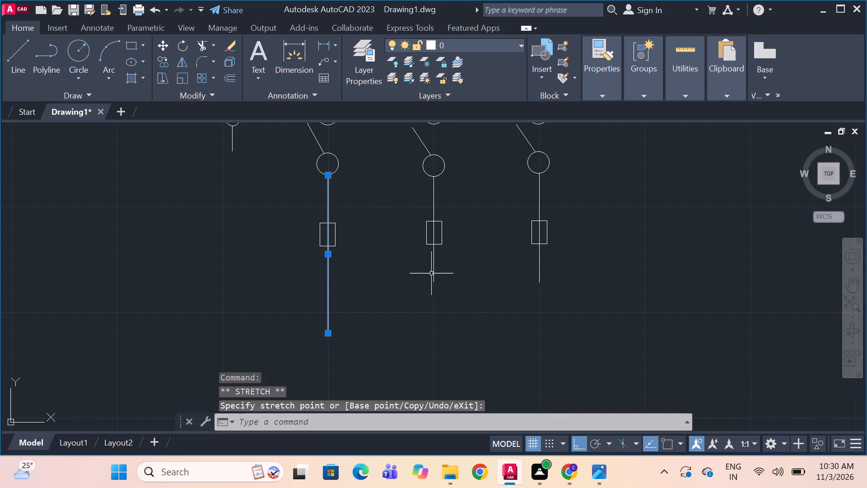
Stretch the bottom end of the second phase's line straight down to the level of the first phase's line end.
left_click(436, 275)
left_click(434, 279)
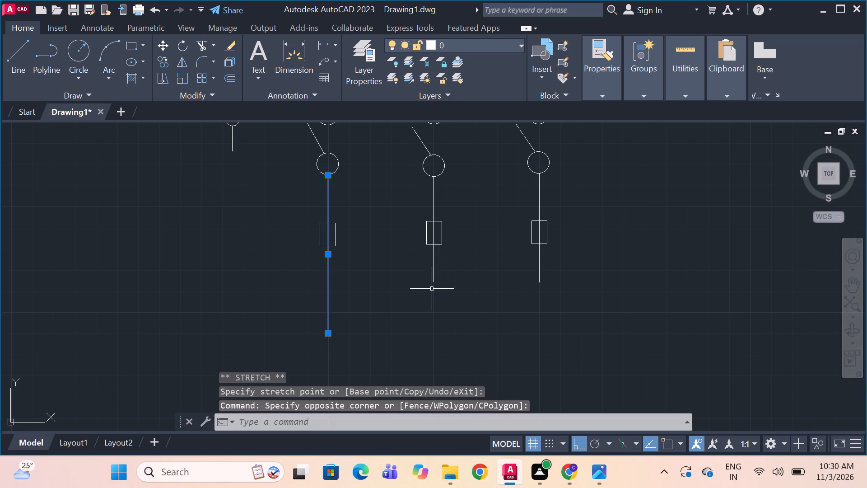
key("Escape")
left_click(434, 271)
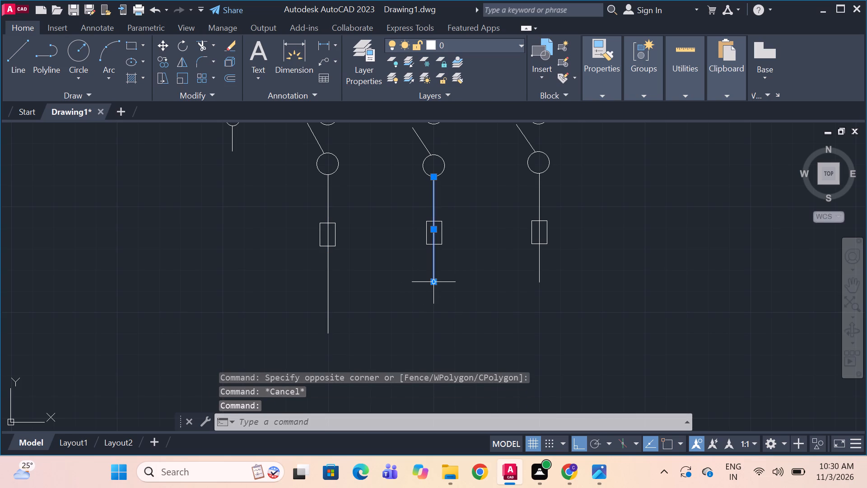
left_click_drag(434, 283, 434, 334)
left_click(434, 334)
key("space")
key("Escape")
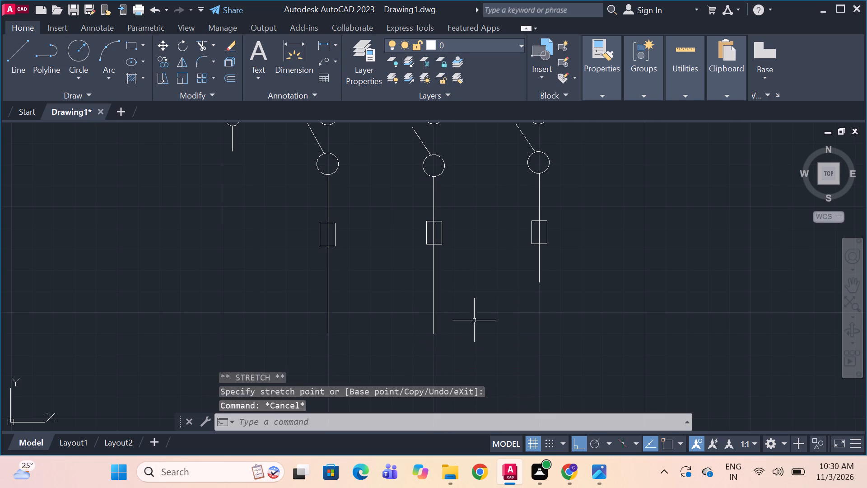
Stretch the bottom end of the third phase's line straight down to the level of the other two line ends.
left_click(539, 264)
left_click_drag(541, 282, 539, 305)
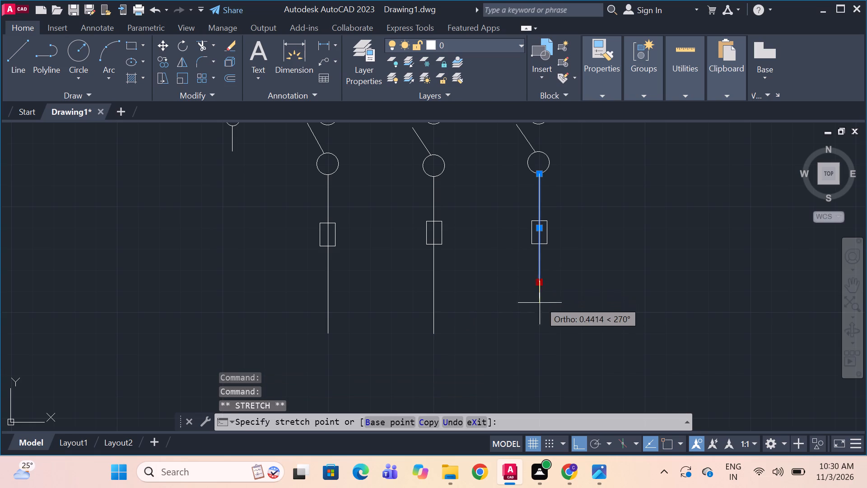
left_click_drag(539, 305, 540, 333)
left_click(540, 333)
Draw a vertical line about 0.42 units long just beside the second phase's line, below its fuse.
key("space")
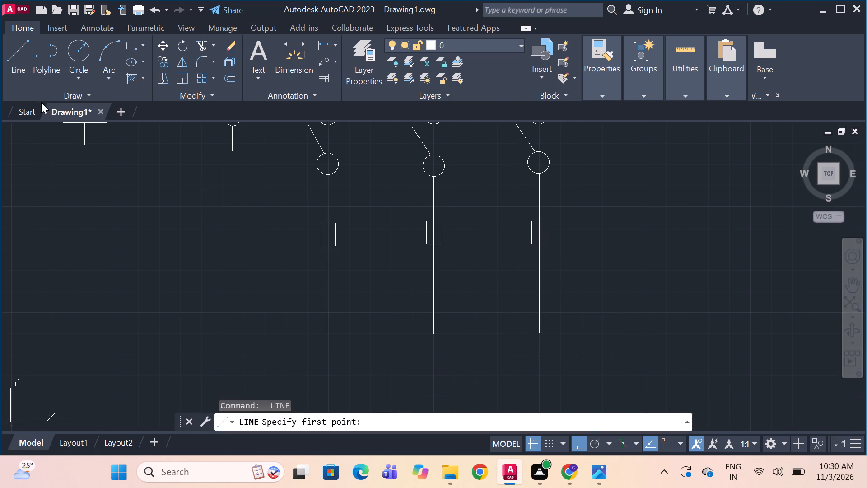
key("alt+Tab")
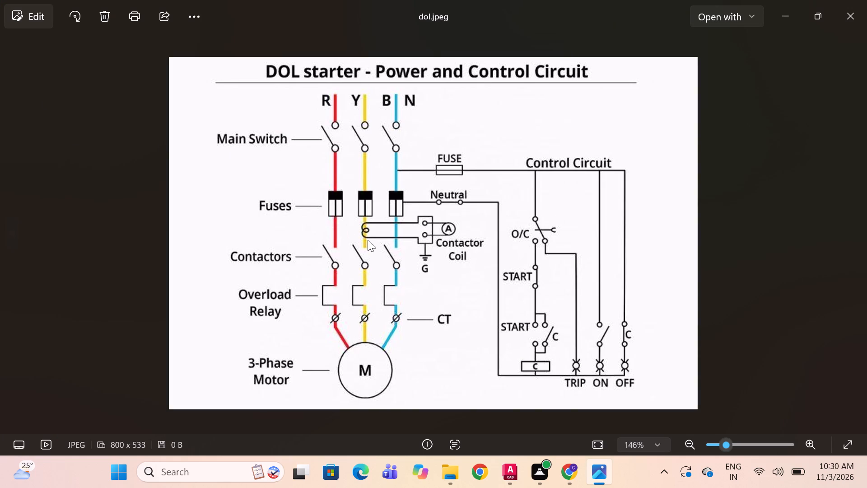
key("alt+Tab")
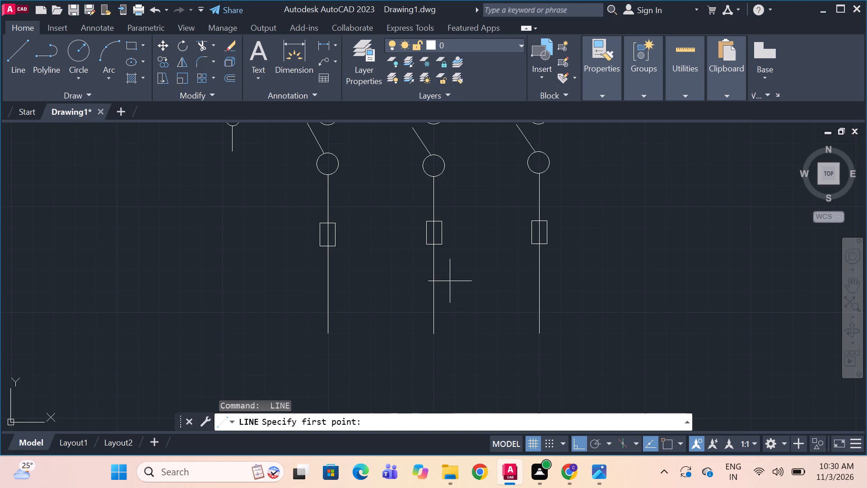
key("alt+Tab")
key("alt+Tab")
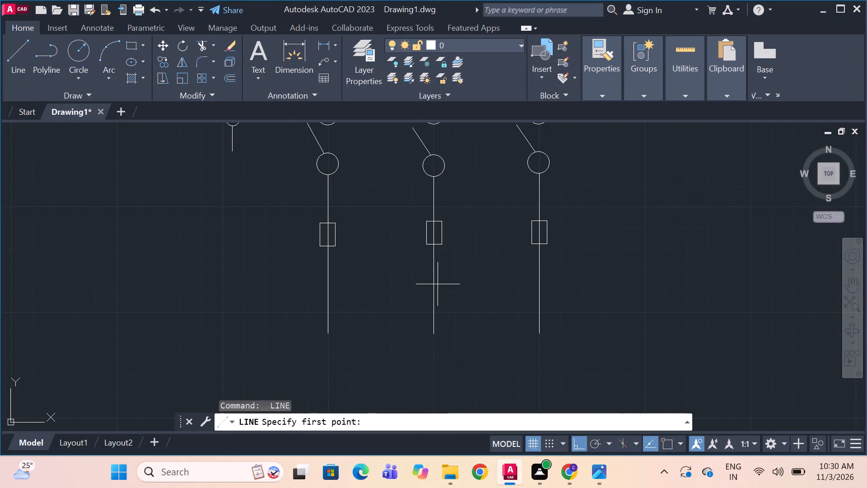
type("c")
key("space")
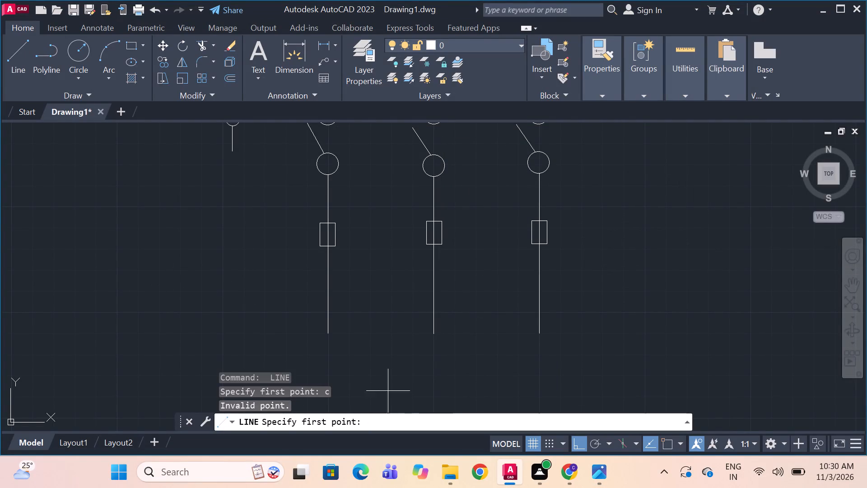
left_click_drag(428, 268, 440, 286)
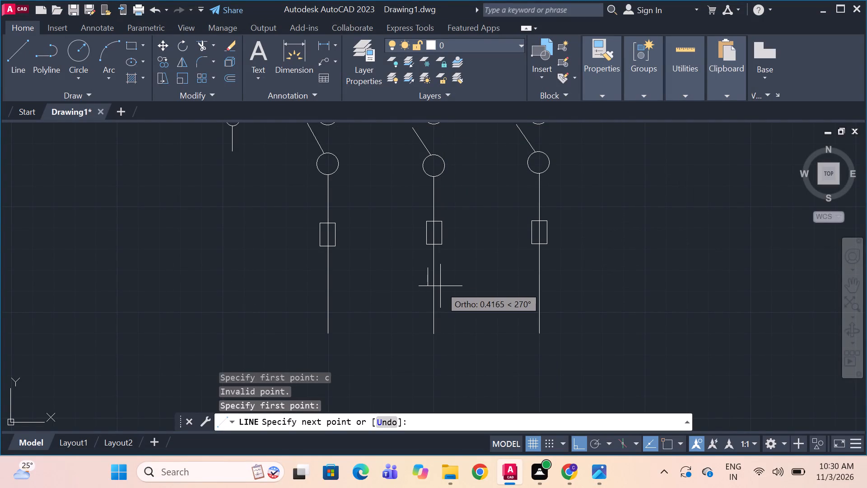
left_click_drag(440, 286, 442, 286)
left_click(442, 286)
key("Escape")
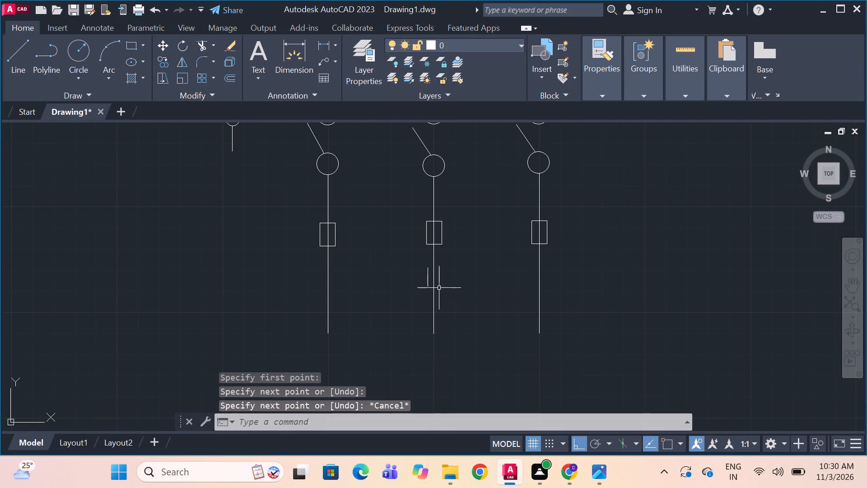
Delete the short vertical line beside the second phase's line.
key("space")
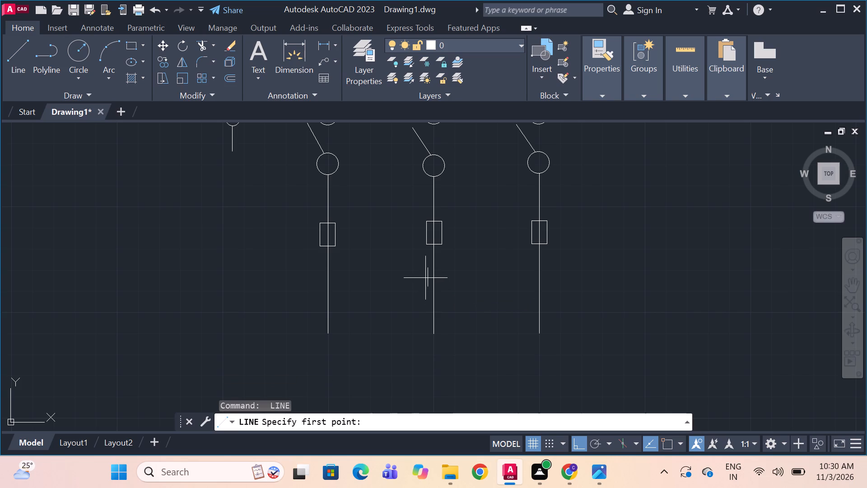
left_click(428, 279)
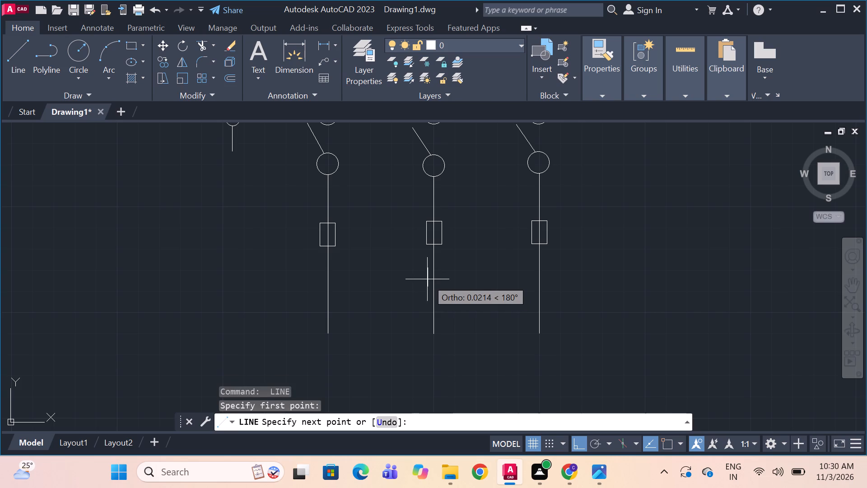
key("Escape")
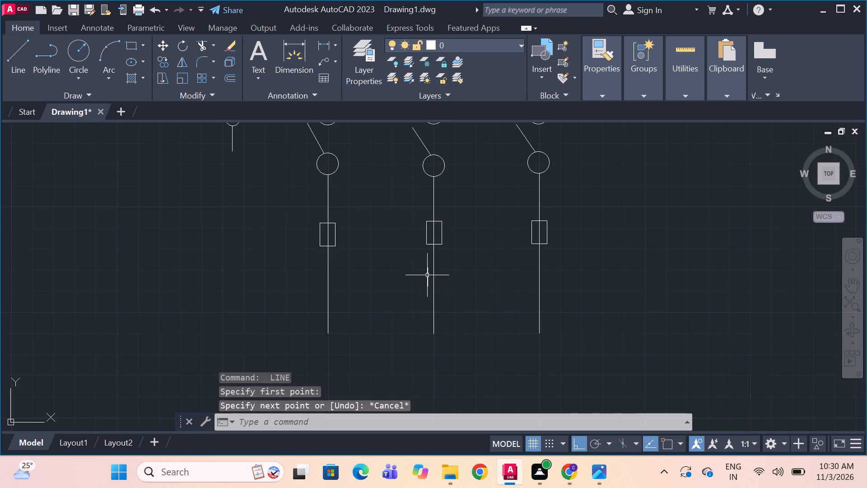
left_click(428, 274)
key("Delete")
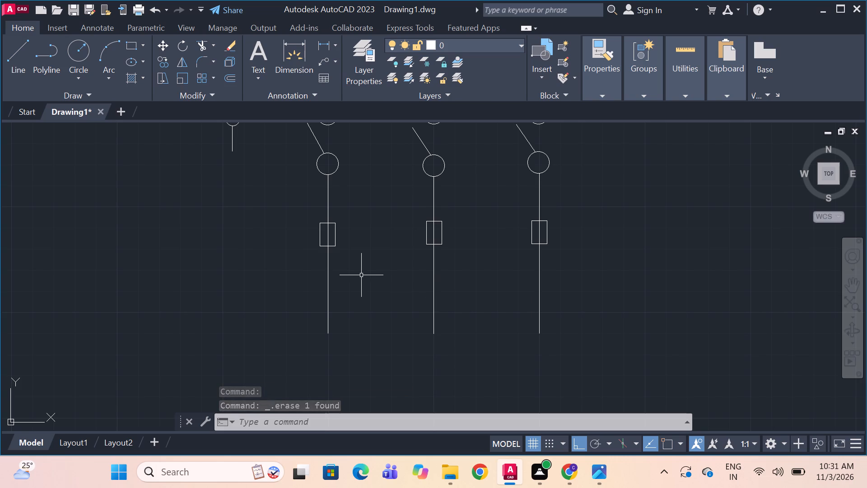
Draw a circle slightly larger than the switch circles, crossing the second phase's line just below its fuse.
key("c")
key("space")
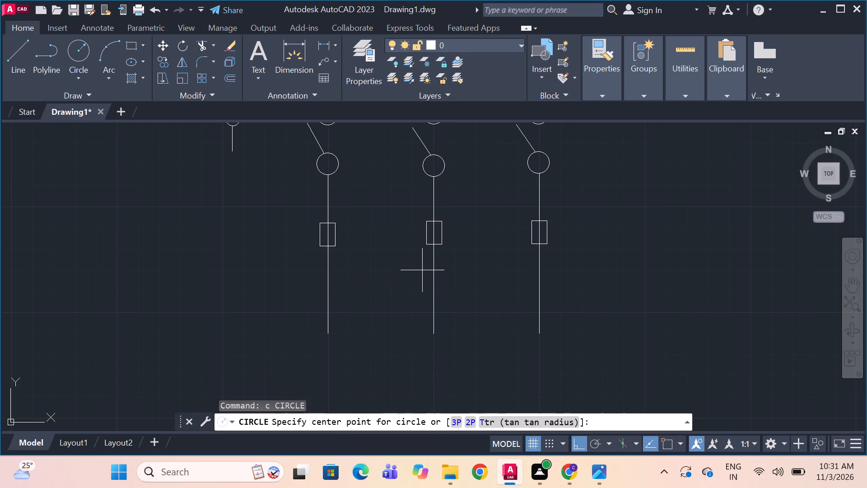
left_click_drag(423, 270, 436, 285)
left_click(437, 285)
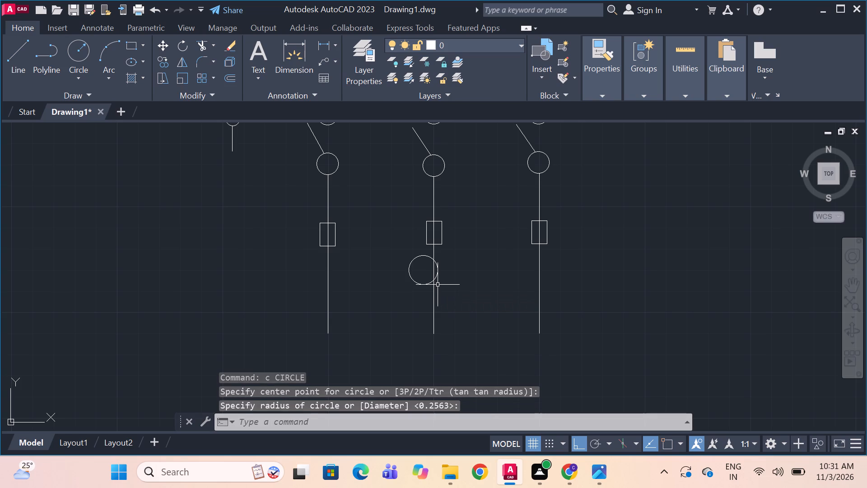
Move the circle below the second phase's fuse horizontally so it is centred on the second phase's line.
left_click(438, 285)
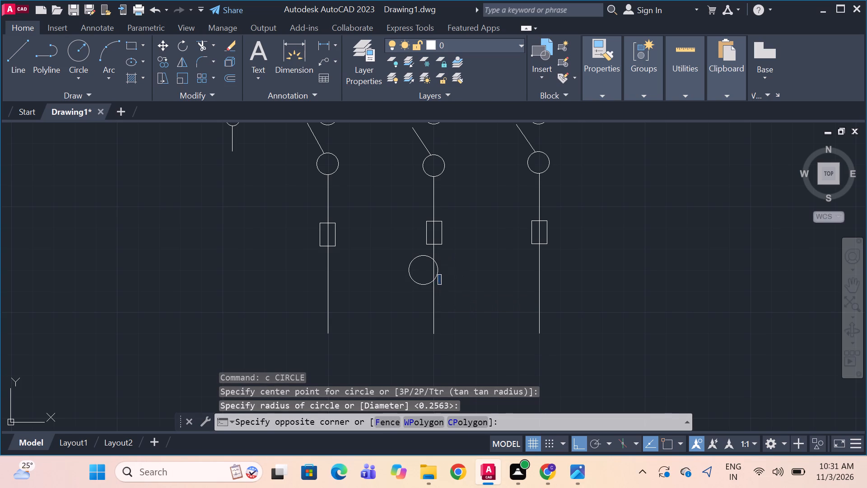
left_click(441, 275)
left_click(438, 268)
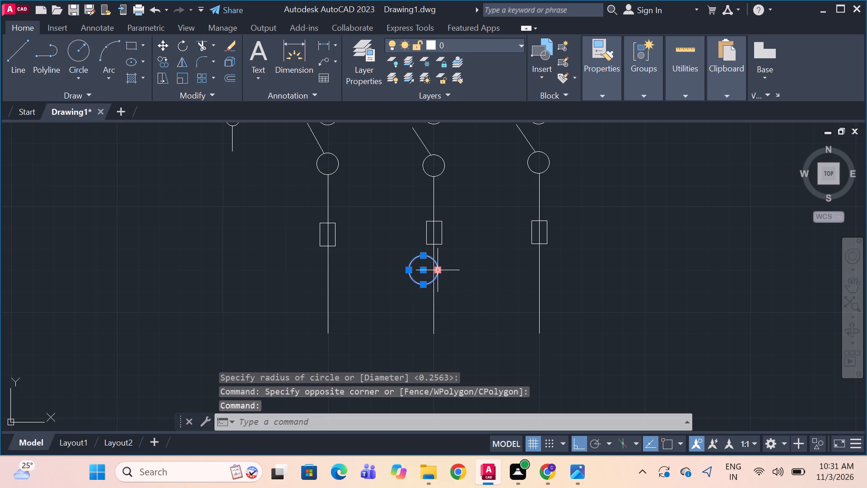
type("m")
key("space")
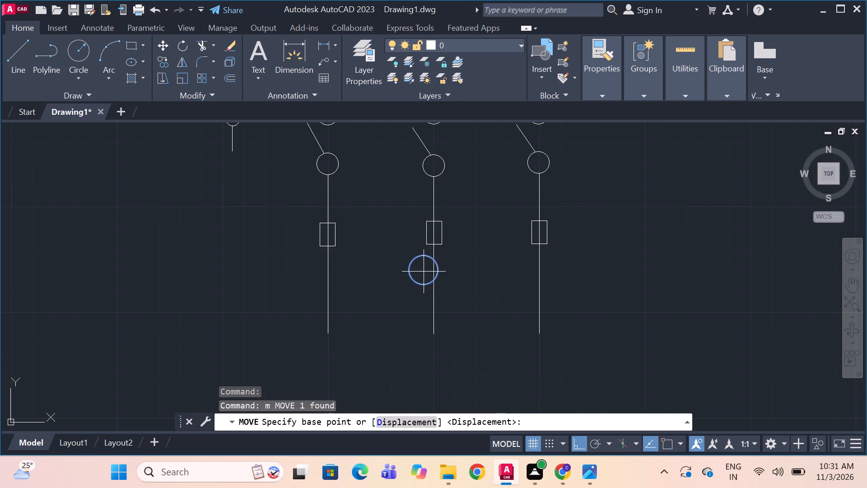
left_click_drag(424, 271, 431, 271)
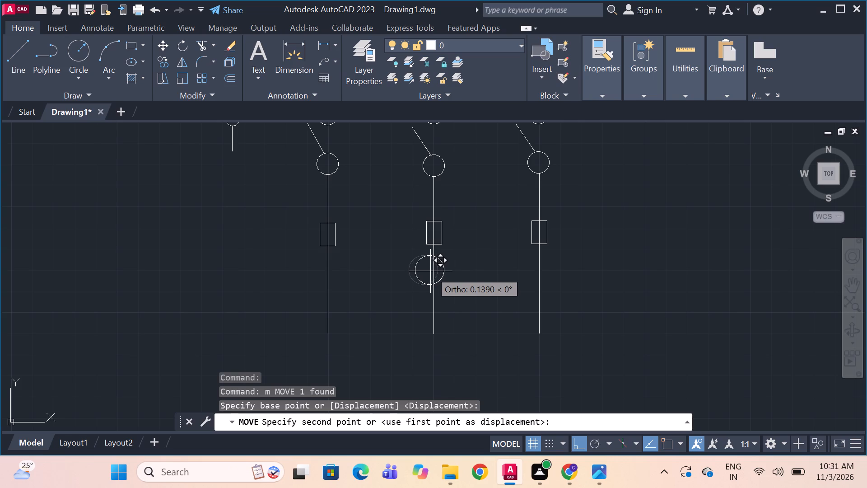
left_click_drag(431, 271, 433, 272)
left_click(433, 272)
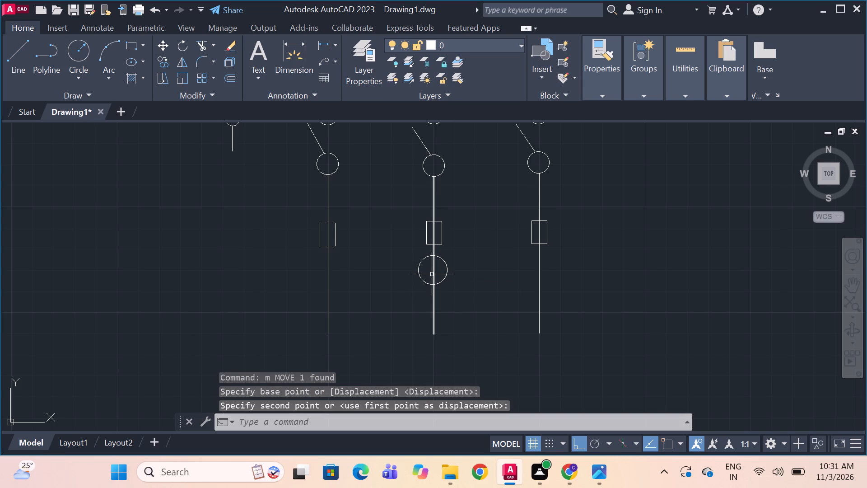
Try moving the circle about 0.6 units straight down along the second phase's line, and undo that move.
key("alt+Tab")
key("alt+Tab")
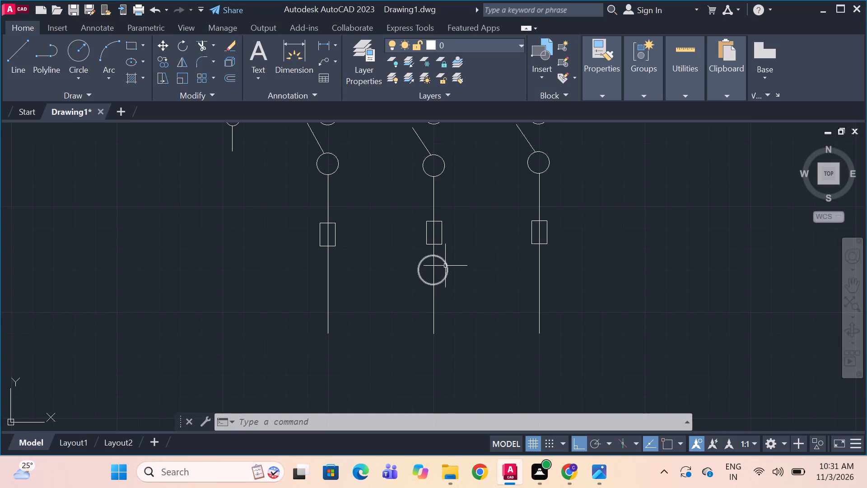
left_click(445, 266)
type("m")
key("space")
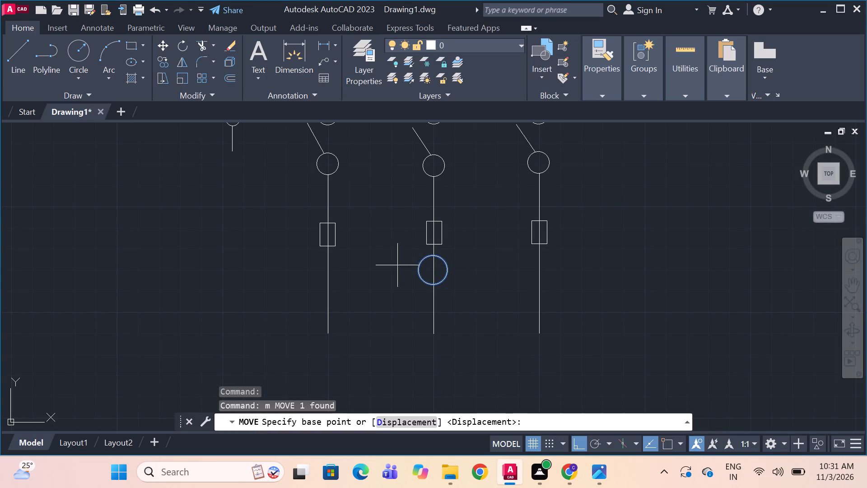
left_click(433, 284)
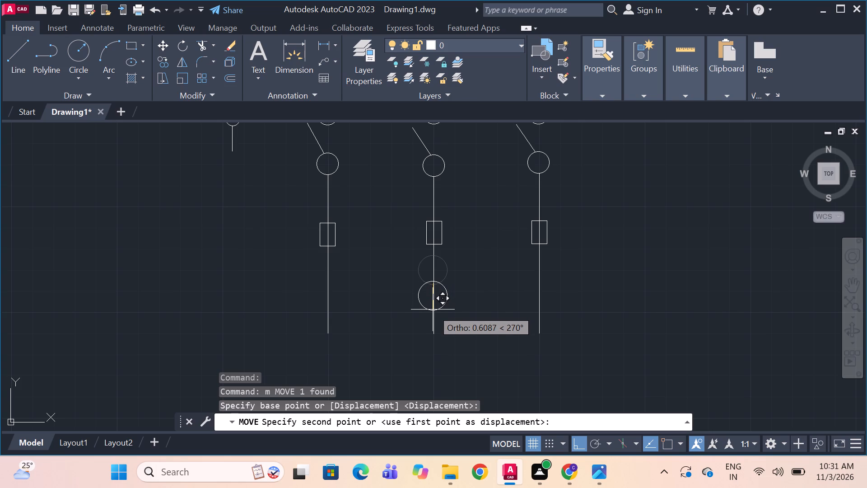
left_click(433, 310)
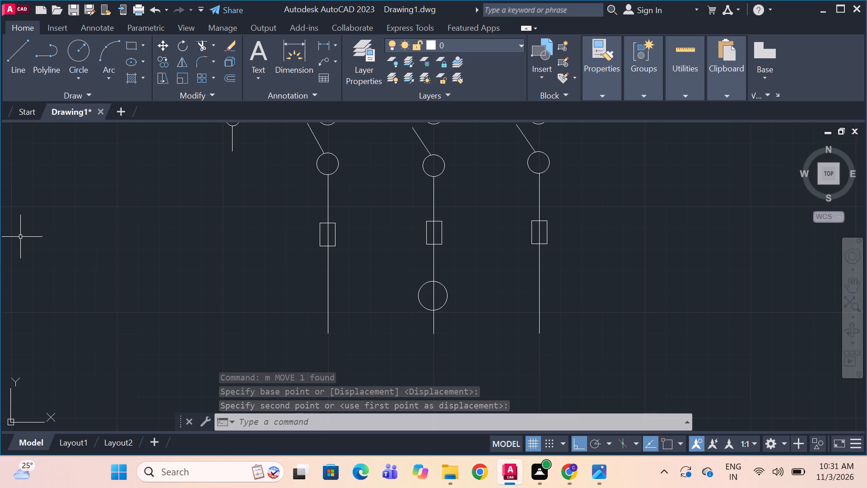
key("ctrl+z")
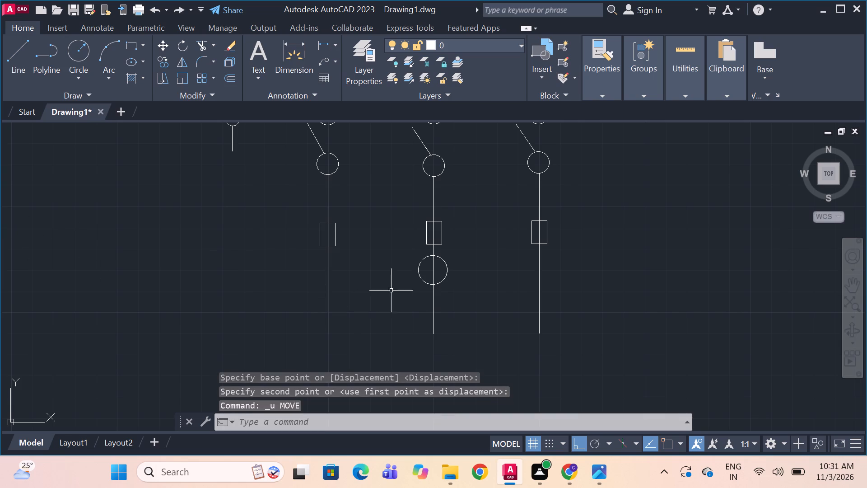
Mirror the circle downward about a horizontal line at its bottom, keeping the original, to stack two circles on the second phase's line.
left_click(443, 277)
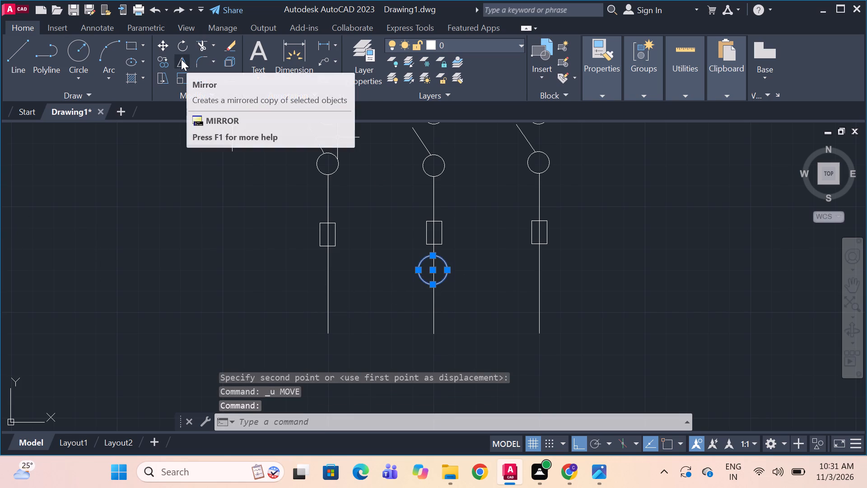
left_click(181, 59)
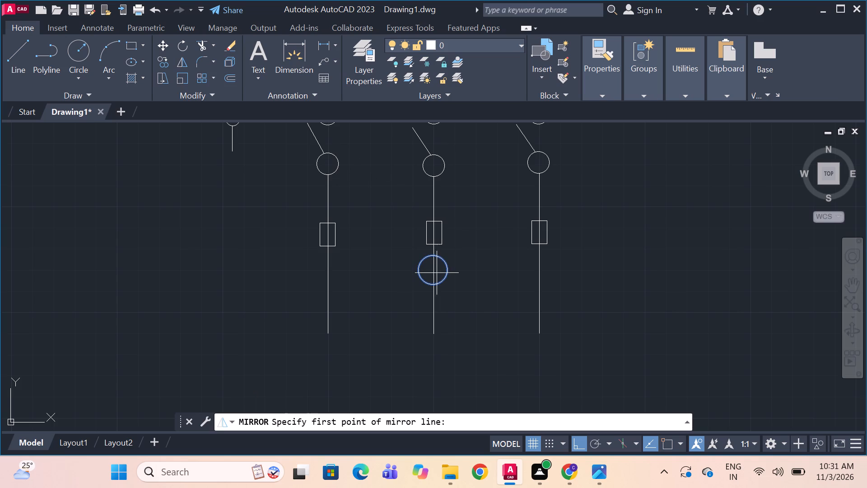
left_click(434, 284)
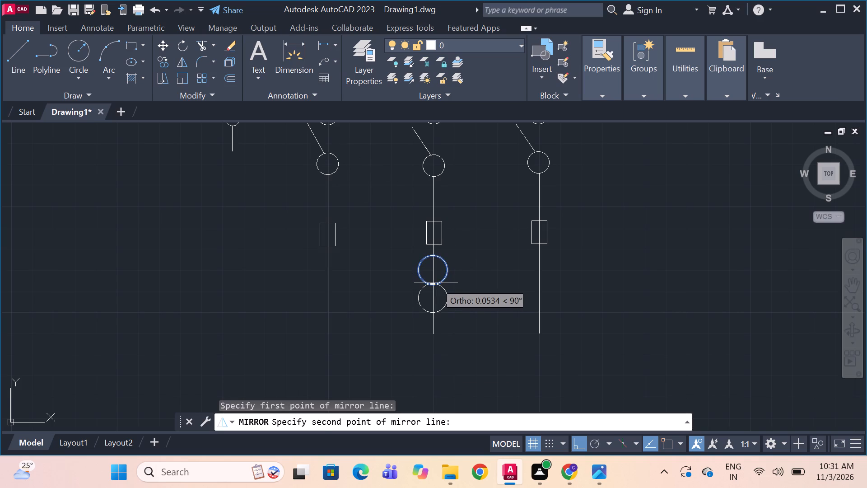
left_click(436, 282)
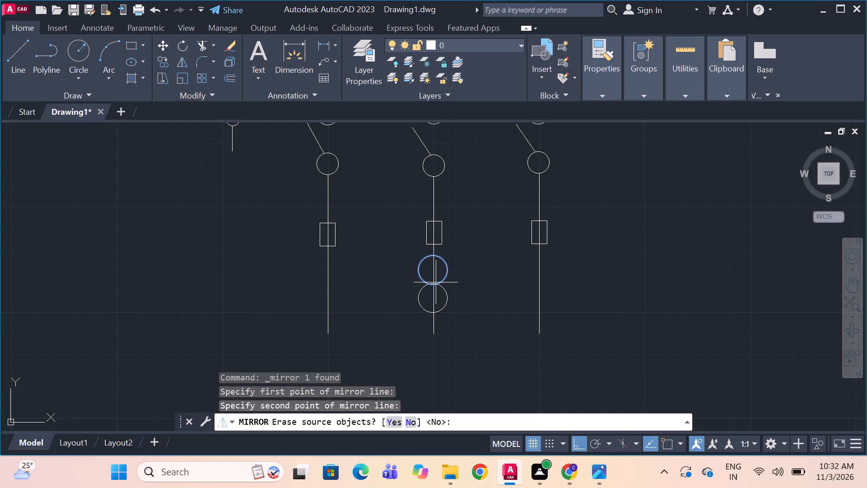
key("space")
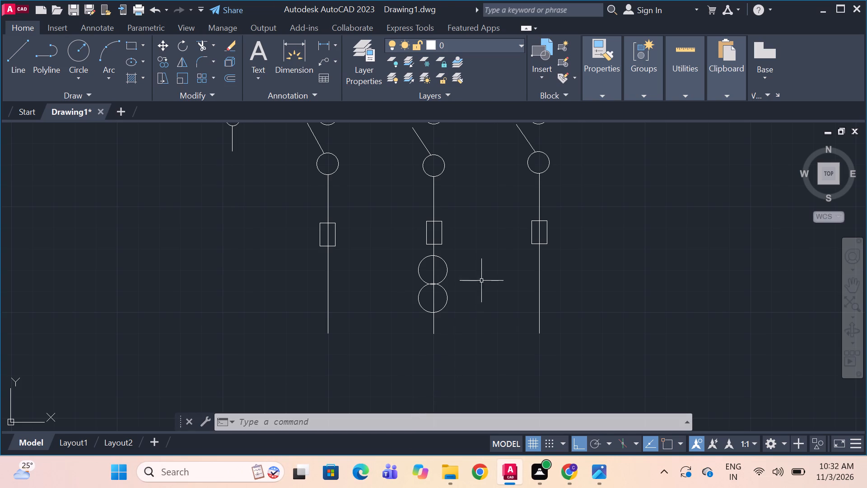
Trim away the right halves of both stacked circles at the second phase's line, leaving two left-facing arcs.
type("tr")
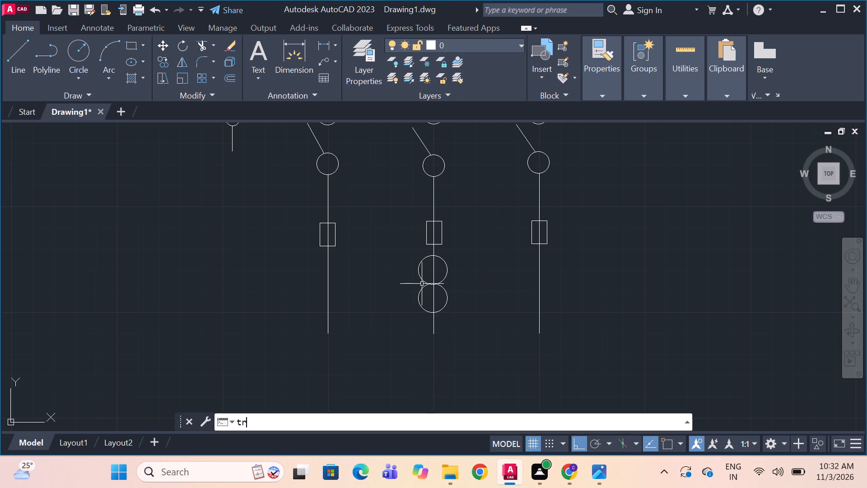
type("im")
key("space")
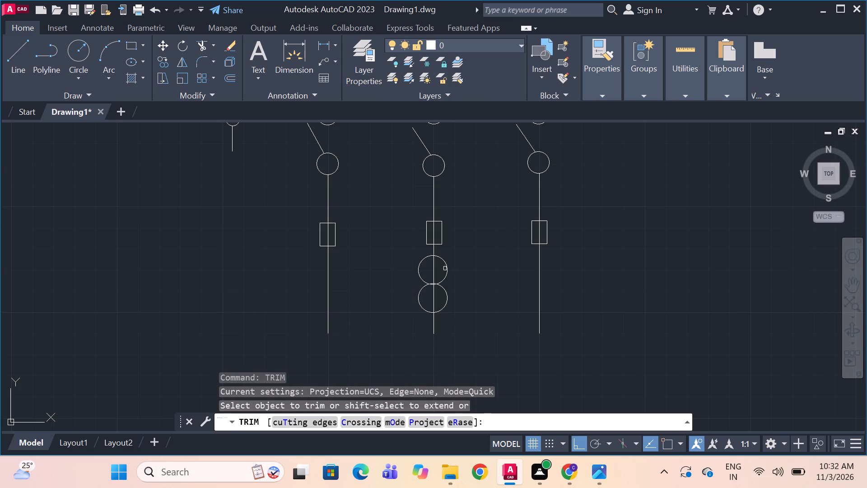
left_click(448, 265)
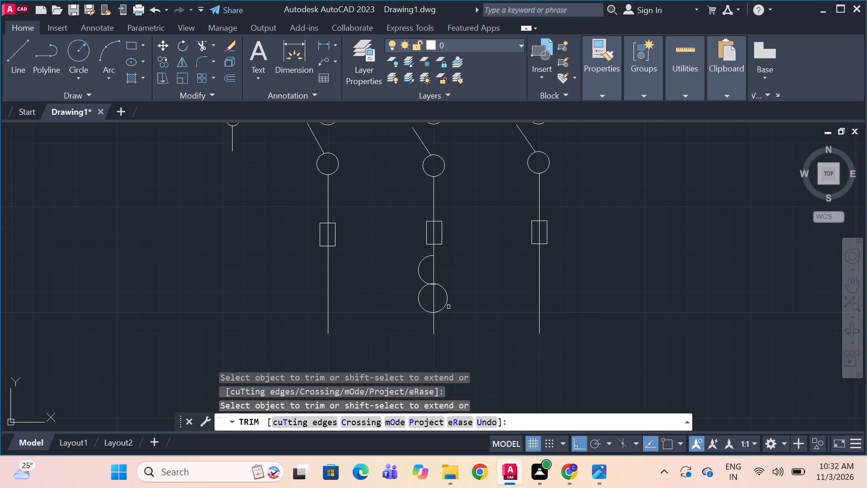
left_click(447, 296)
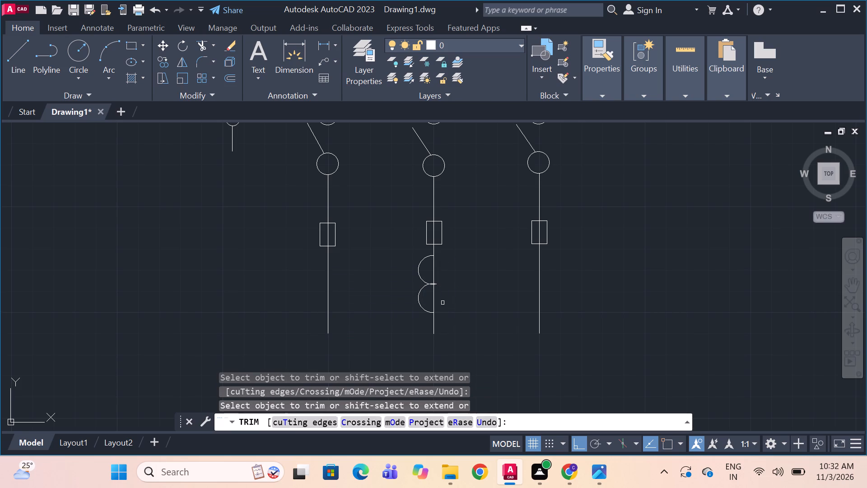
key("Escape")
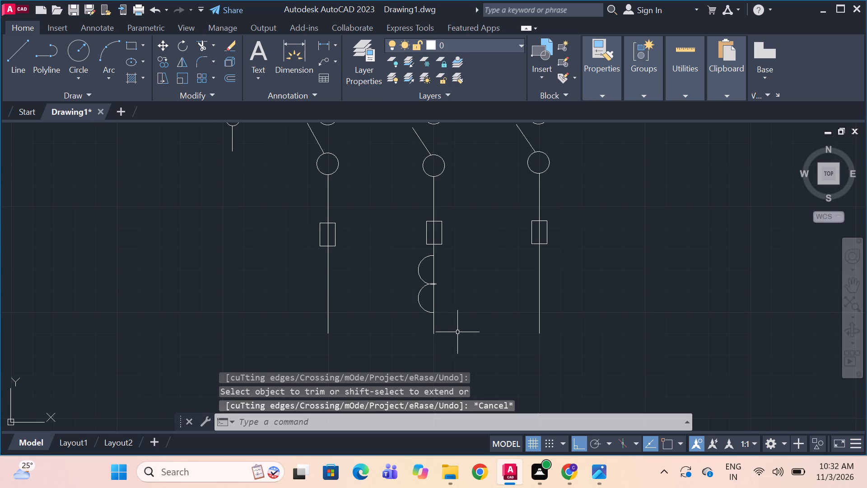
Draw a horizontal line from the upper arc's top end toward the third phase, ending short of the third phase's line.
type("l")
key("space")
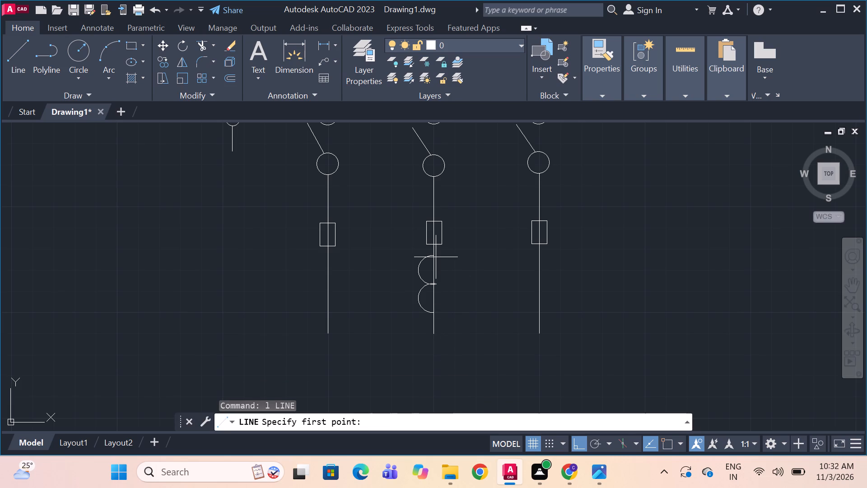
left_click_drag(433, 256, 473, 256)
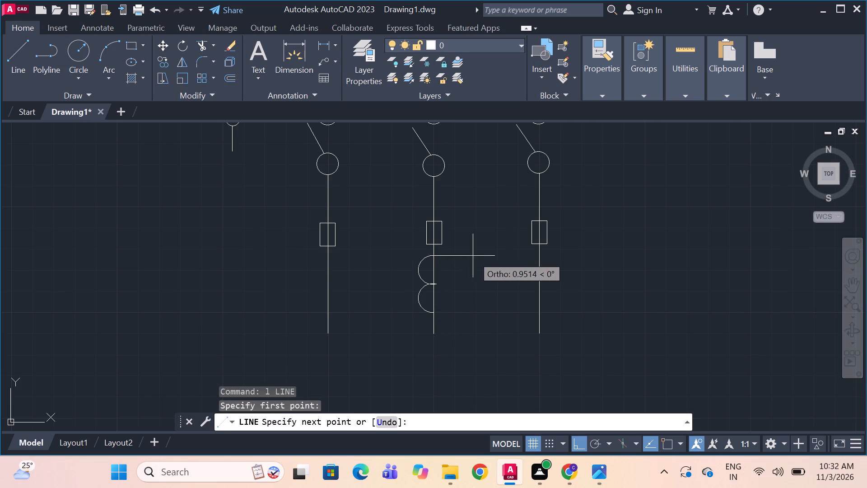
left_click_drag(473, 256, 503, 256)
double_click(503, 256)
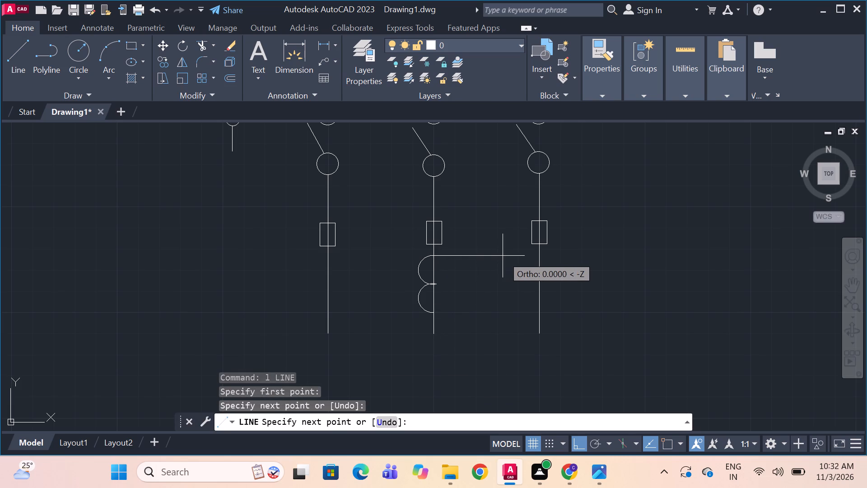
key("space")
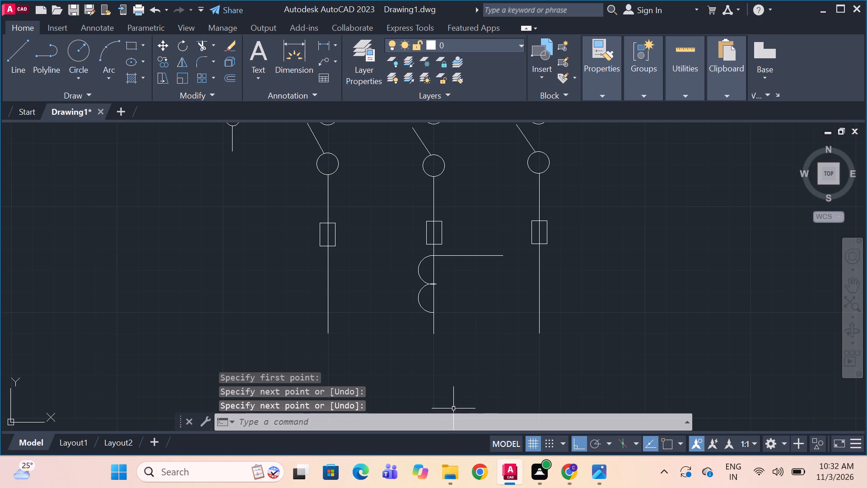
Draw a matching horizontal line from the lower arc's bottom end, ending directly below the upper line's end.
left_click(434, 312)
left_click(437, 312)
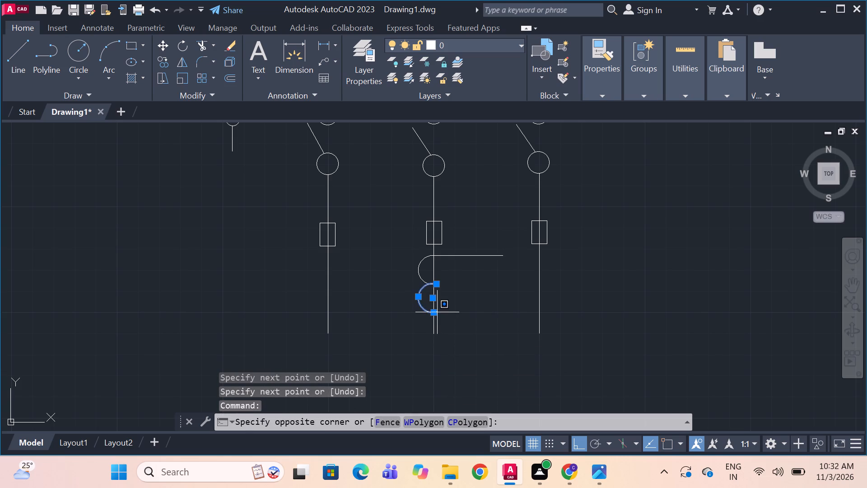
key("Escape")
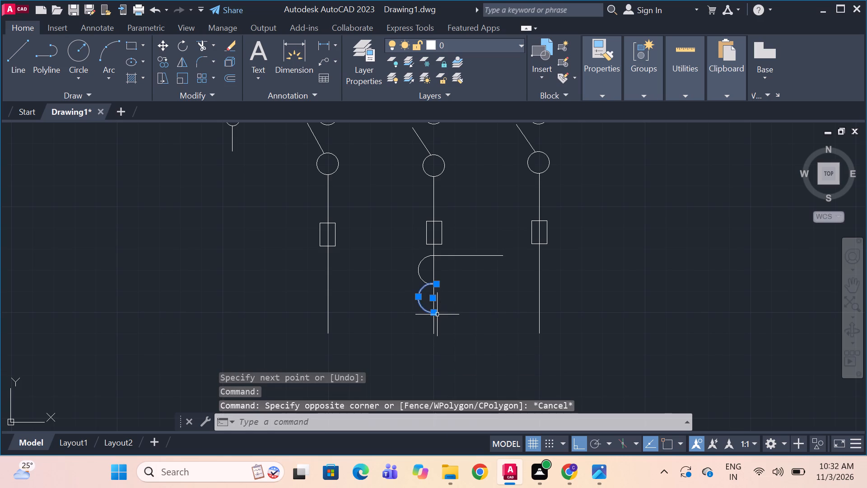
key("Escape")
type("l")
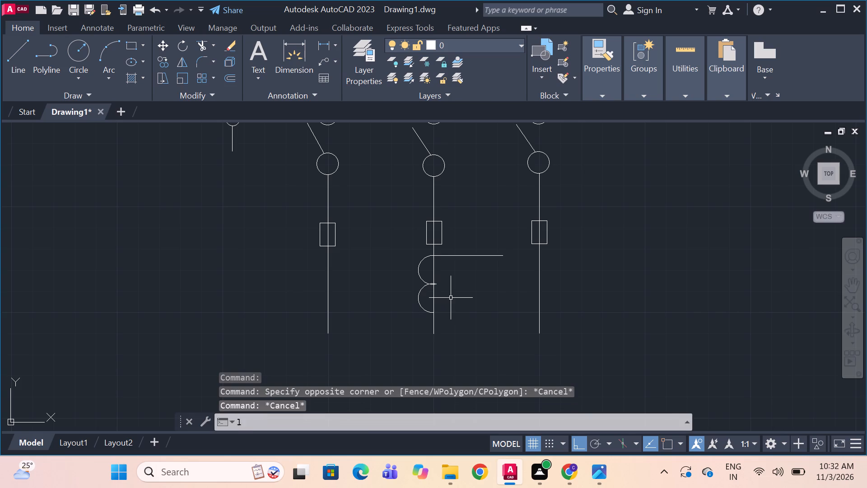
key("space")
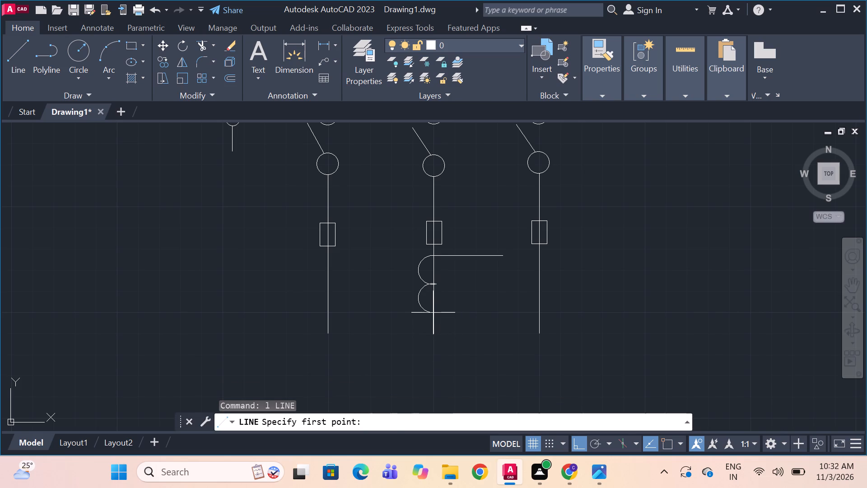
left_click_drag(433, 313, 488, 312)
left_click_drag(490, 312, 500, 312)
left_click(503, 312)
key("space")
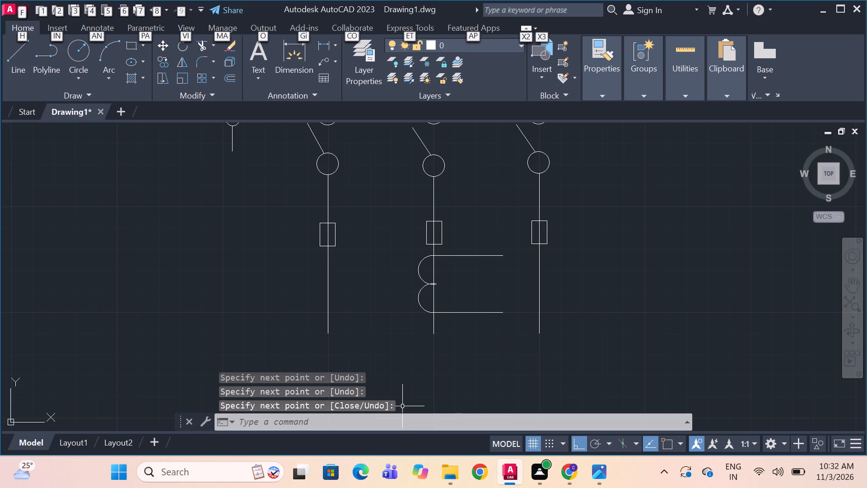
Check the dol.jpeg reference and stretch the upper coil line's right end horizontally across and beyond the third phase's line.
key("alt+Tab")
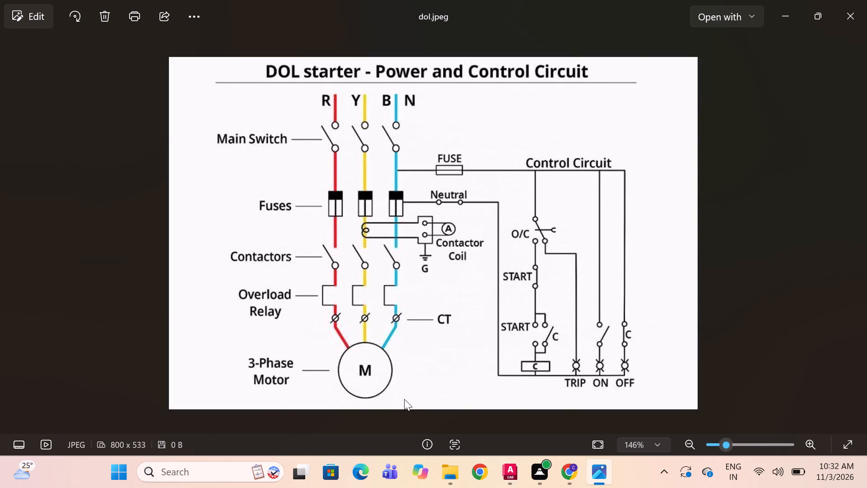
key("alt+Tab")
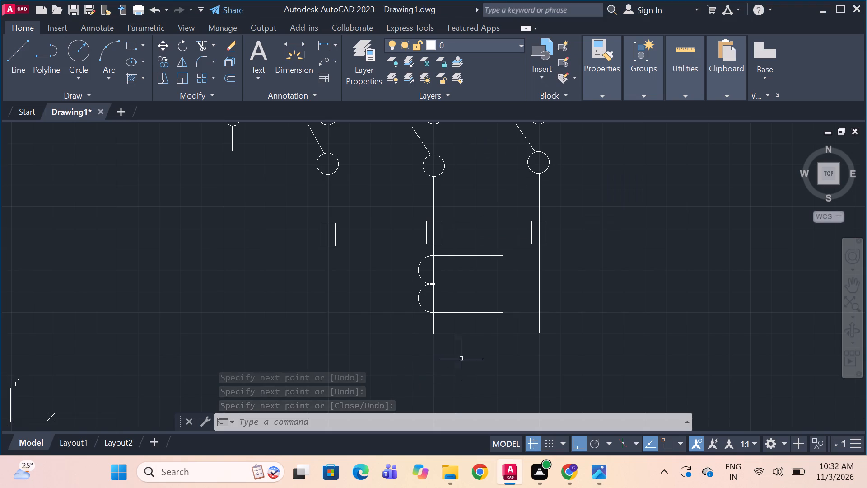
left_click(503, 256)
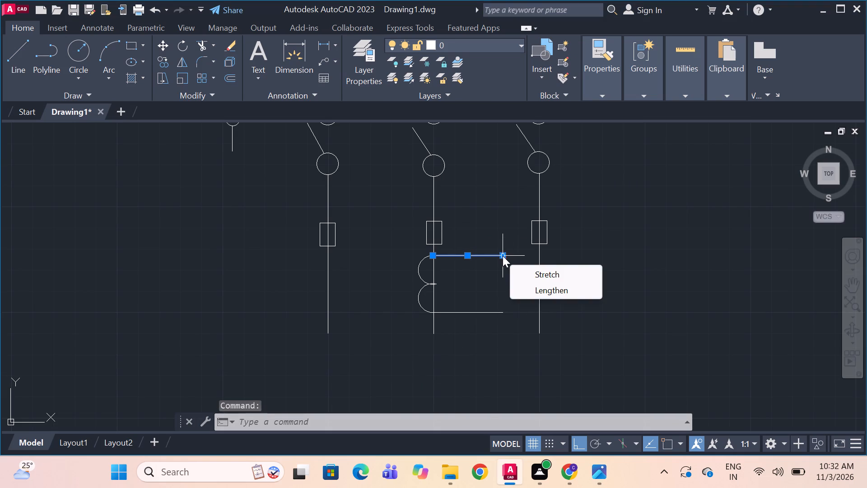
left_click_drag(502, 256, 581, 256)
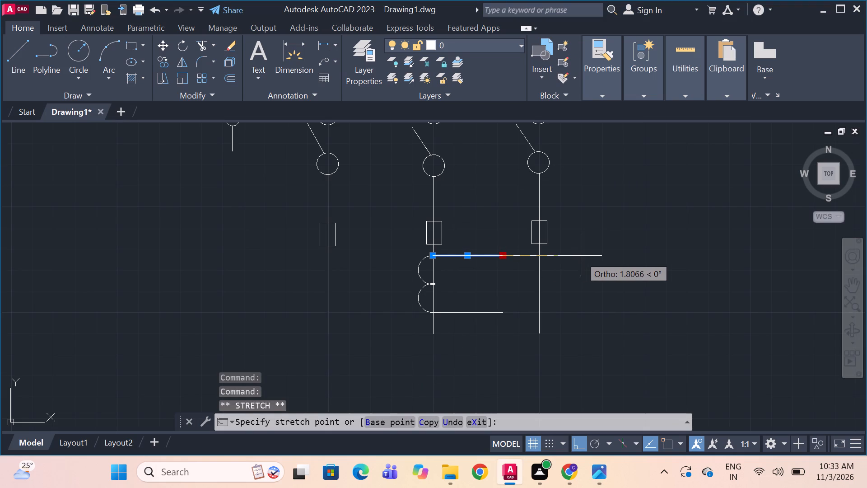
left_click_drag(581, 256, 585, 256)
double_click(585, 256)
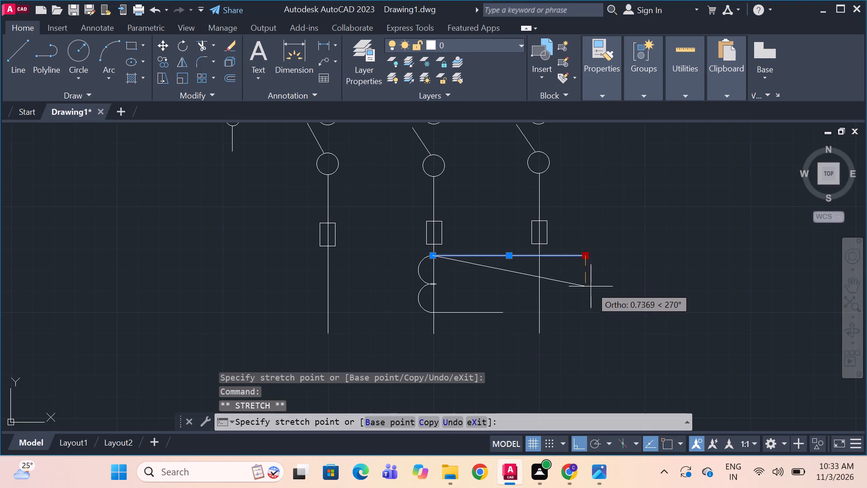
left_click(587, 256)
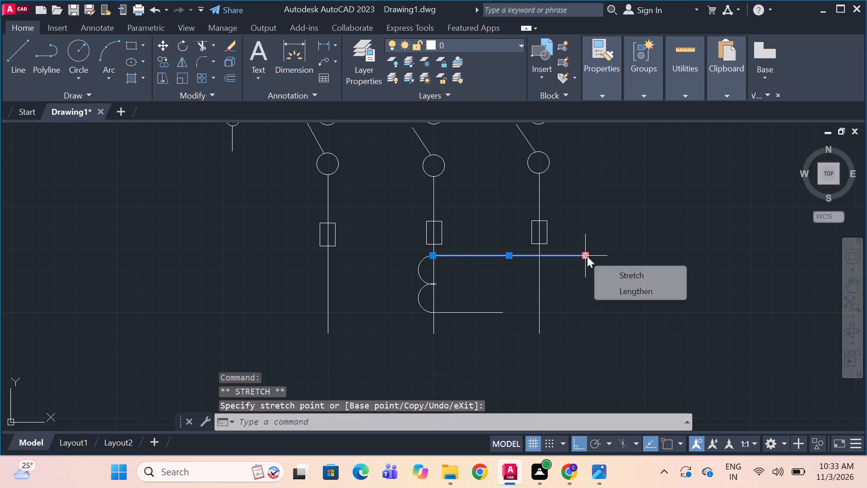
Stretch the lower coil line's right end horizontally past the third phase's line, ending about directly below the upper line's end.
key("space")
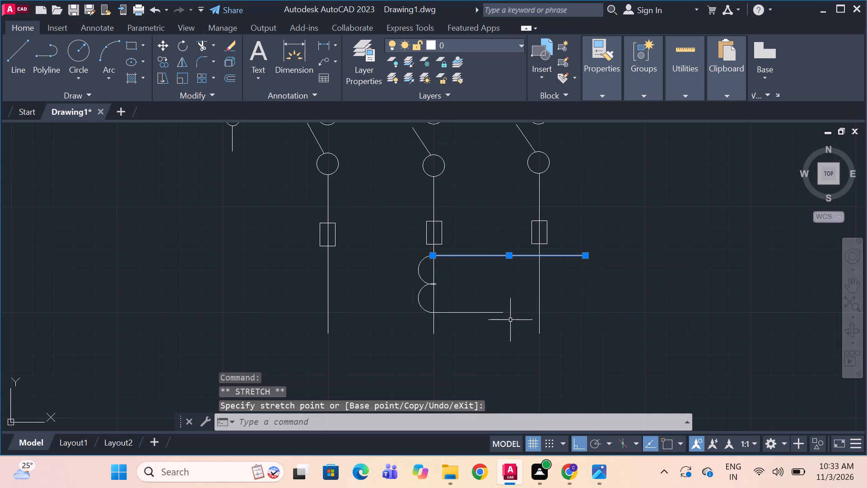
key("Escape")
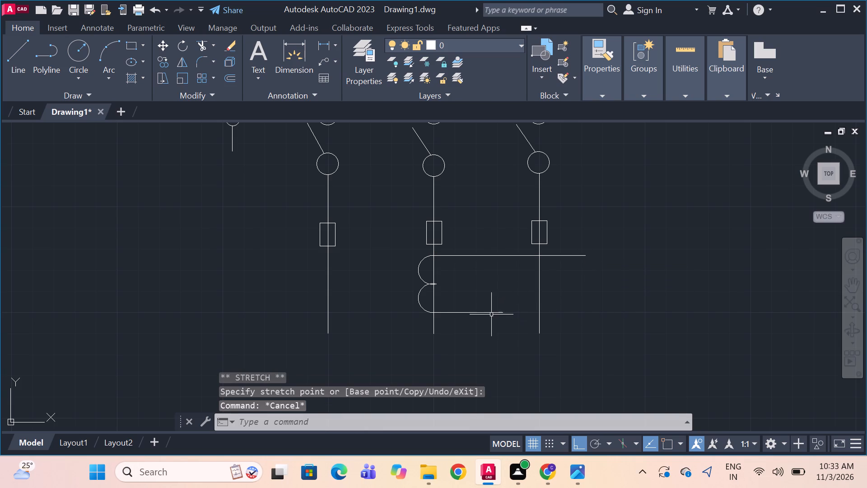
left_click(492, 312)
left_click_drag(502, 312, 513, 311)
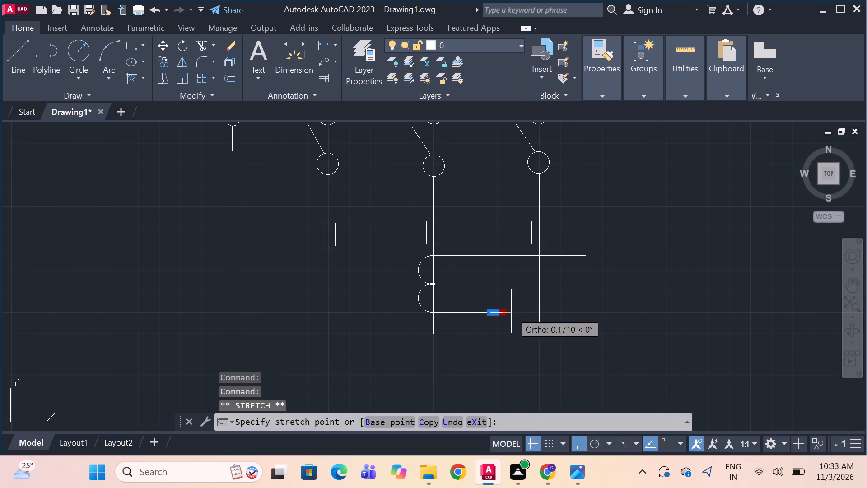
left_click_drag(513, 311, 580, 309)
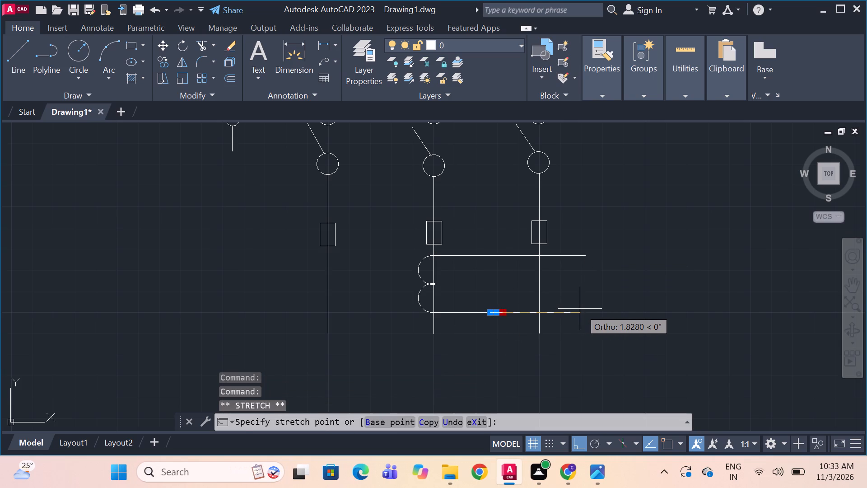
left_click_drag(580, 309, 583, 309)
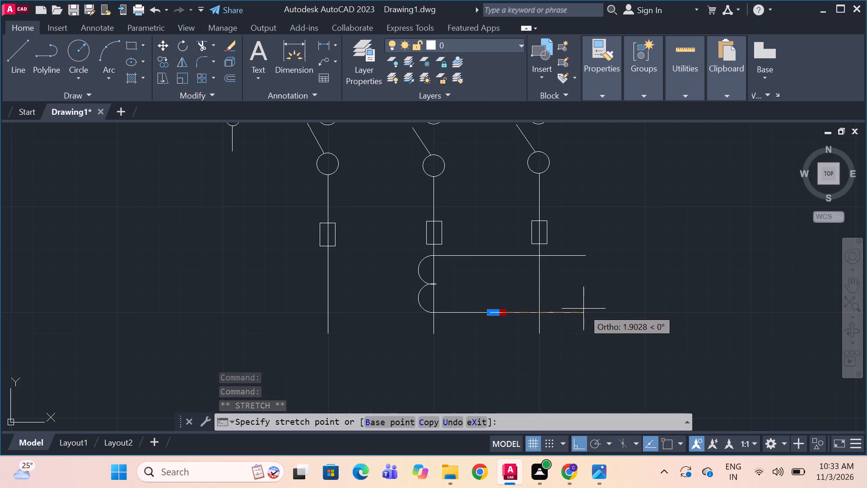
left_click_drag(583, 309, 587, 309)
left_click(587, 308)
Following the dol.jpeg reference, draw a tall terminal box outline about 0.63 wide joining both coil line ends, extending above and below them.
key("space")
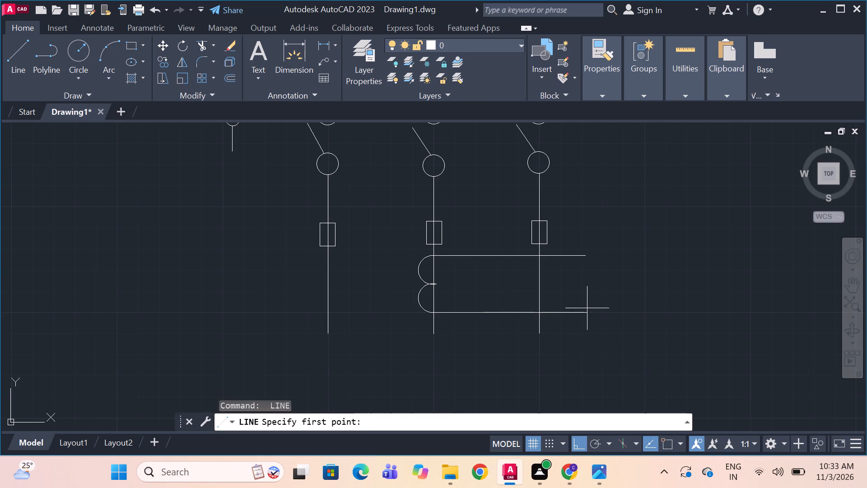
key("alt+Tab")
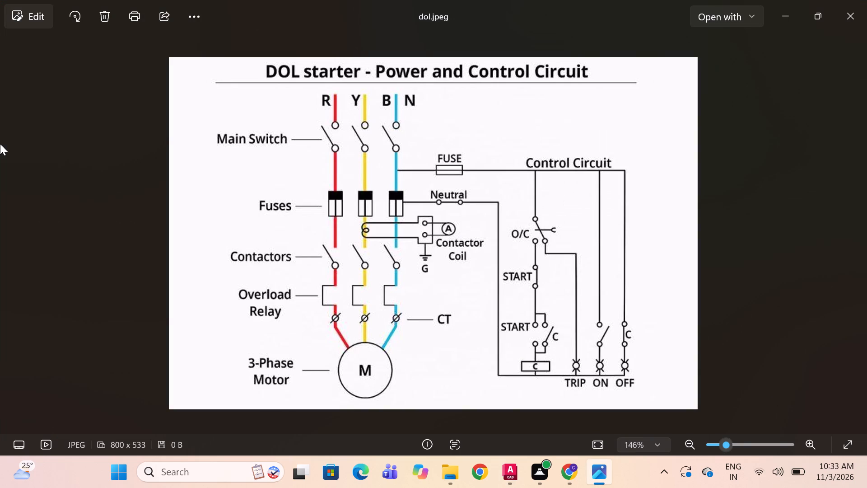
key("alt+Tab")
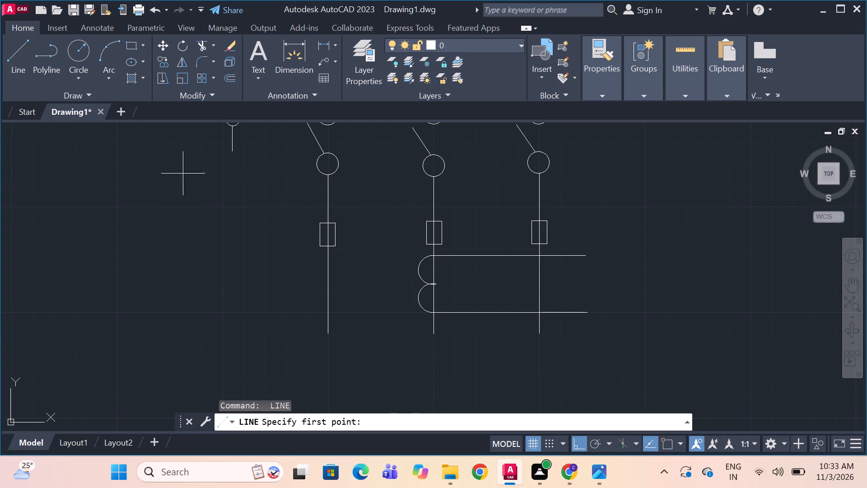
type("l")
key("space")
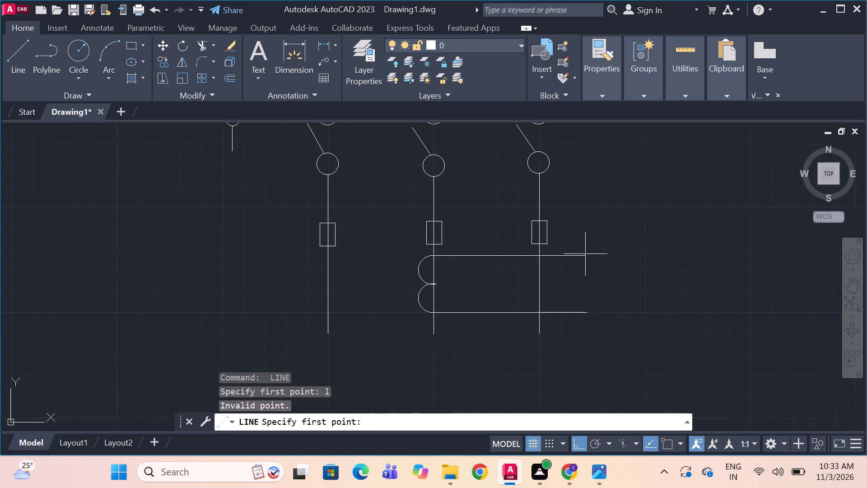
left_click_drag(585, 255, 585, 249)
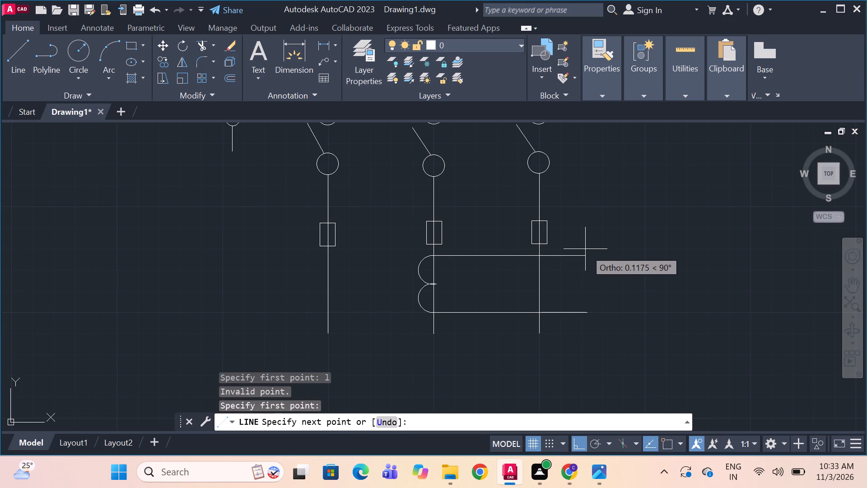
left_click_drag(585, 249, 586, 233)
left_click(586, 233)
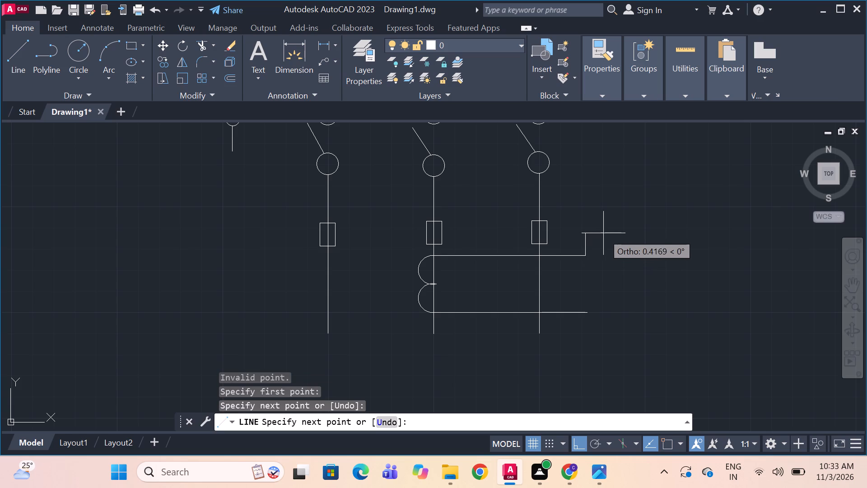
left_click(614, 234)
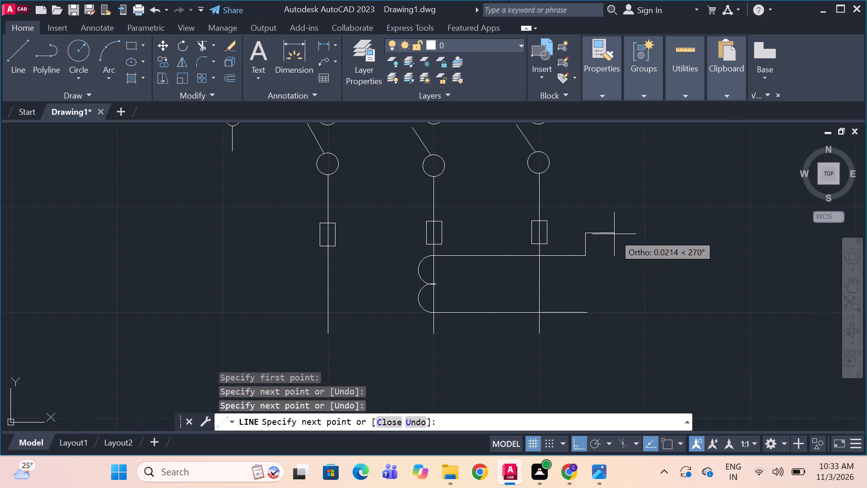
left_click(619, 338)
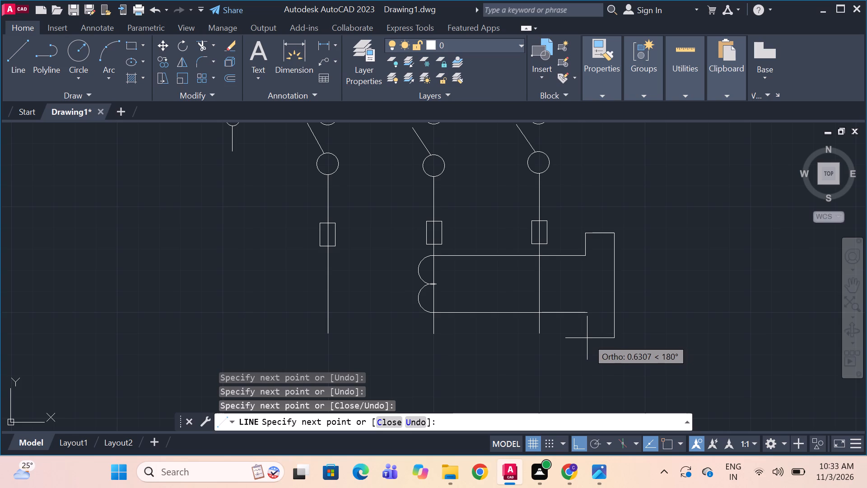
left_click(587, 338)
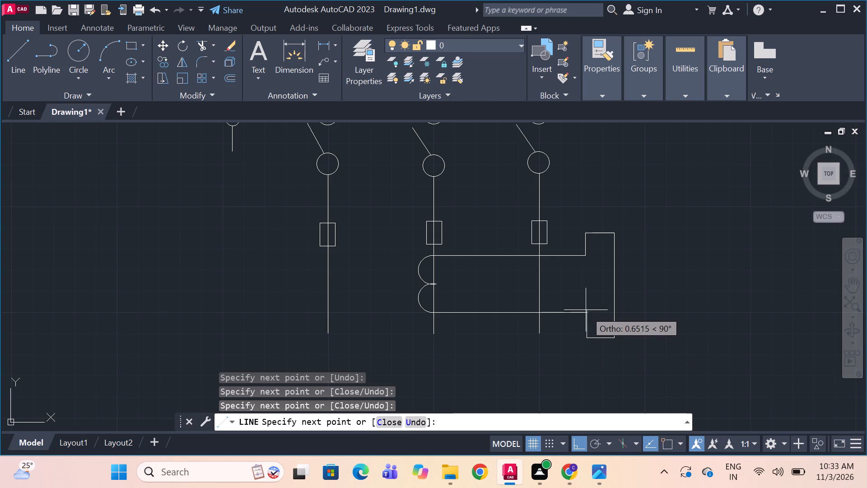
left_click(586, 313)
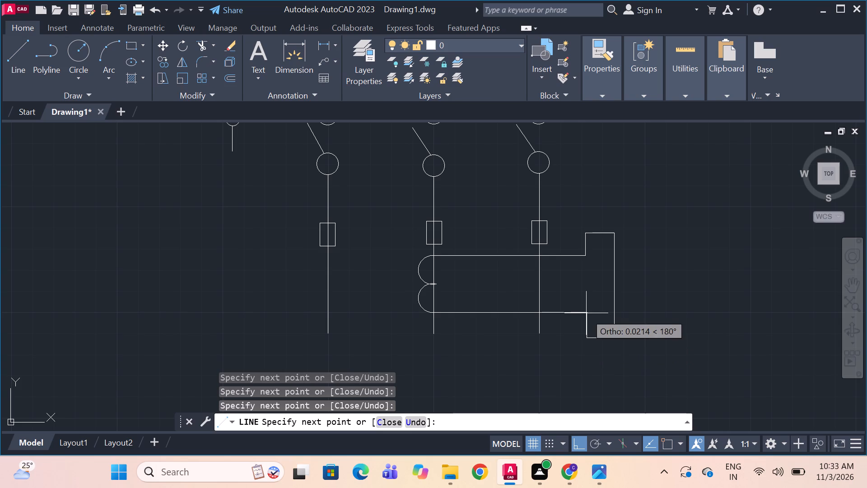
key("space")
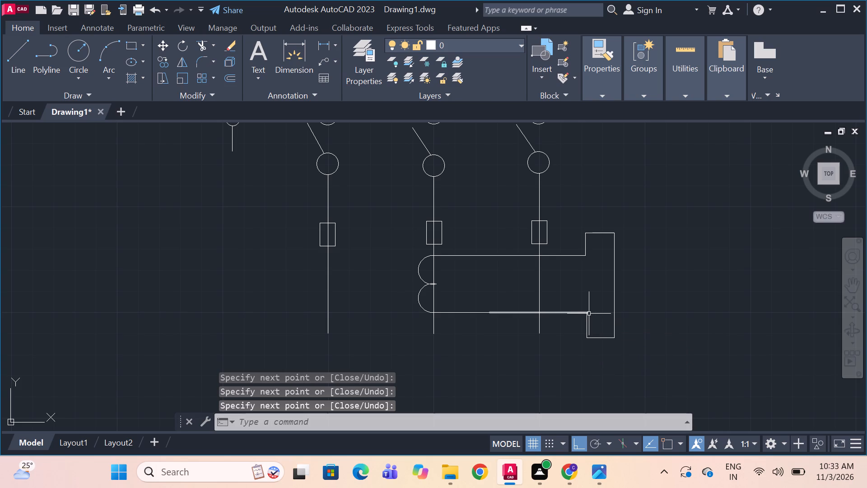
key("Escape")
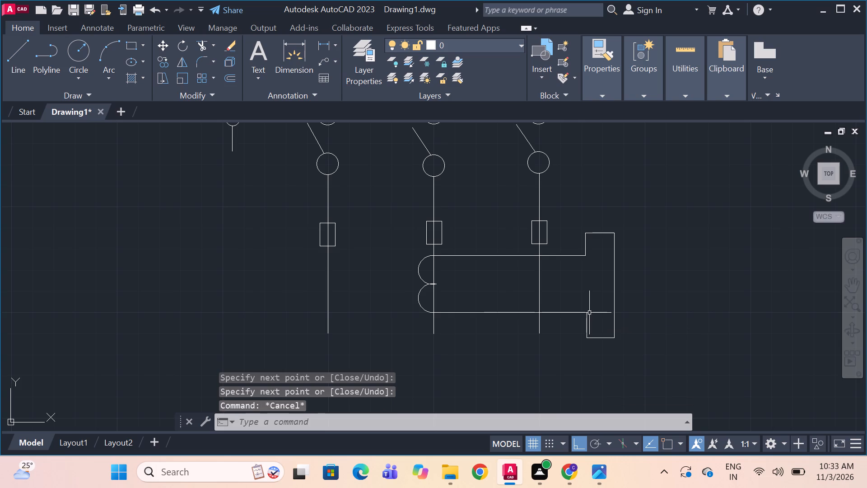
Draw a small terminal circle inside the box, slightly below the level of the upper coil line.
key("alt+Tab")
key("alt+Tab")
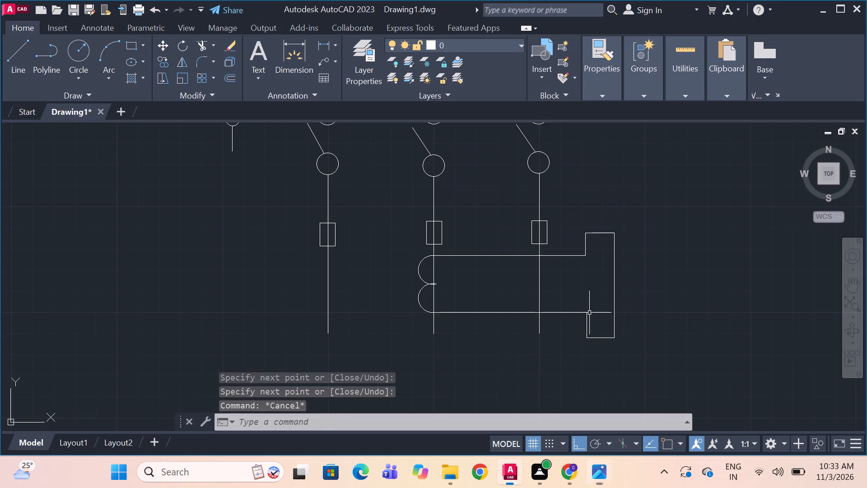
key("c")
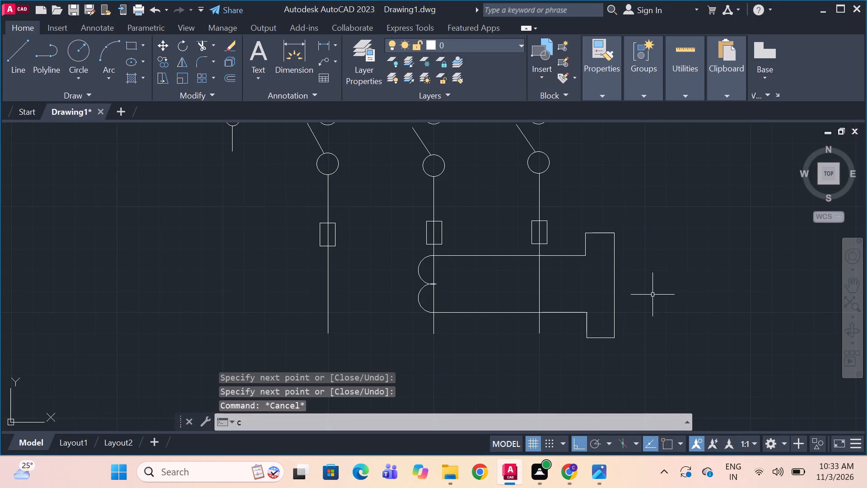
key("space")
left_click_drag(598, 262, 598, 261)
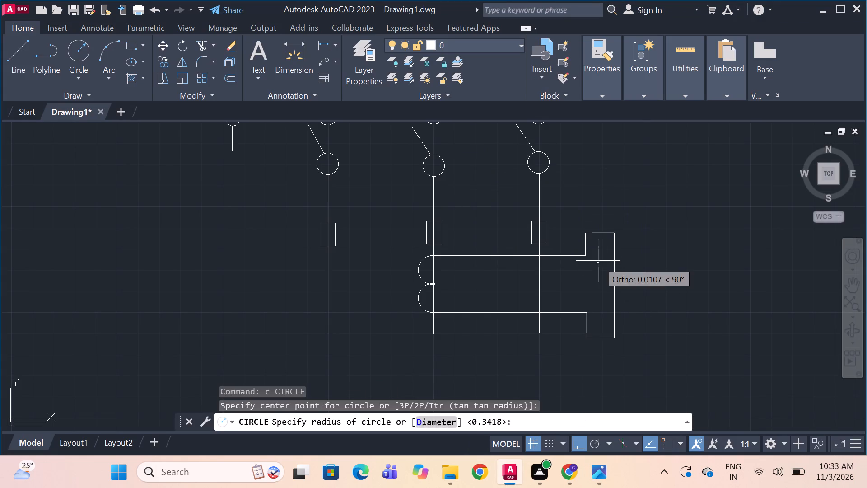
left_click_drag(598, 261, 603, 263)
left_click(603, 263)
left_click(603, 263)
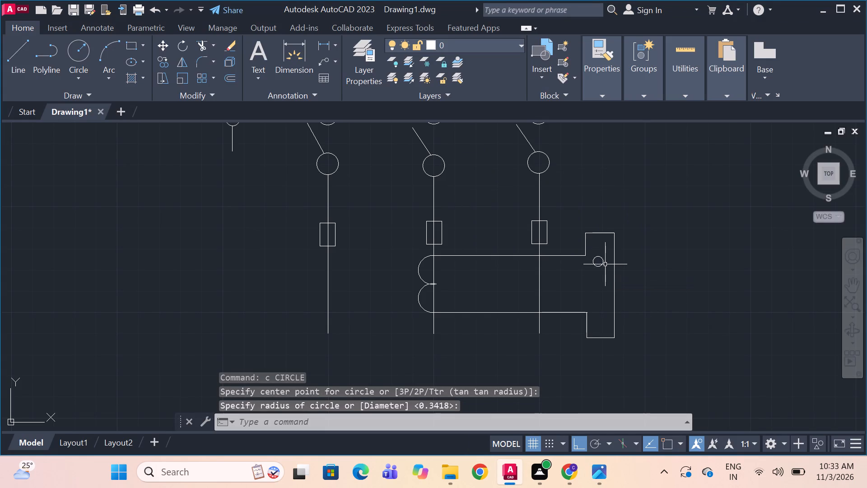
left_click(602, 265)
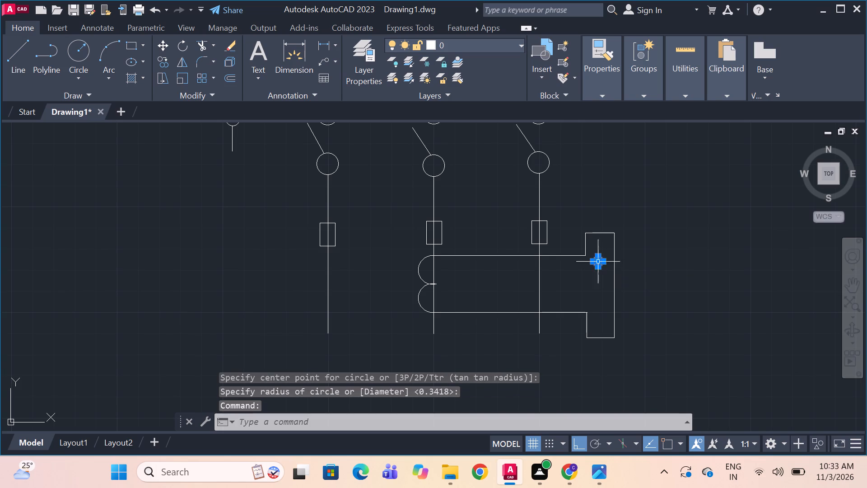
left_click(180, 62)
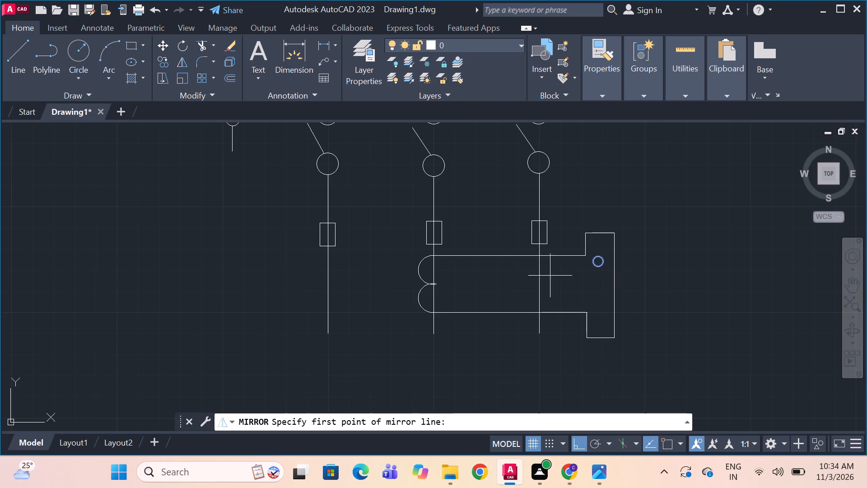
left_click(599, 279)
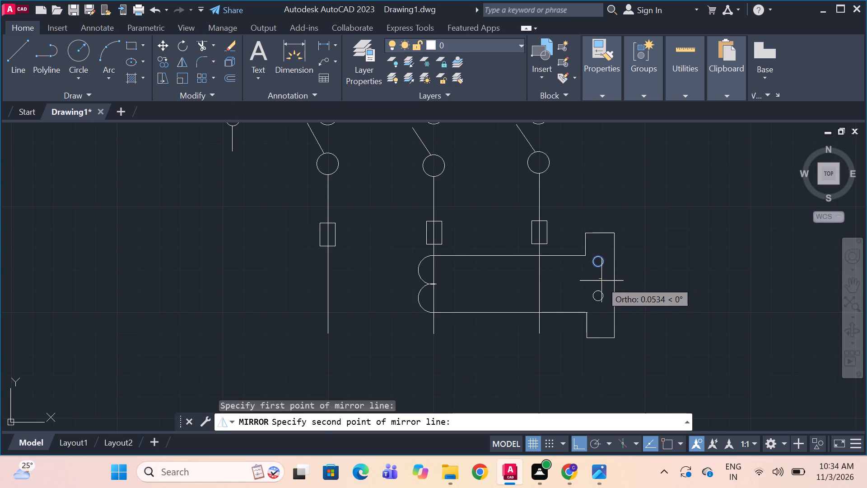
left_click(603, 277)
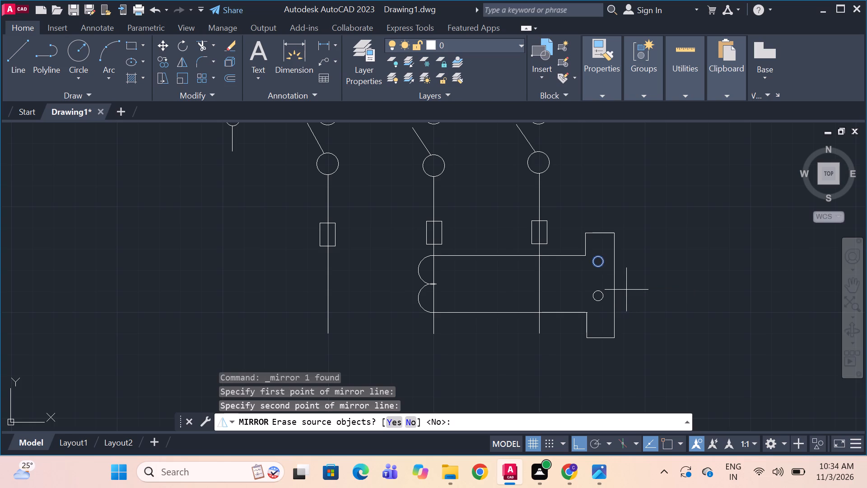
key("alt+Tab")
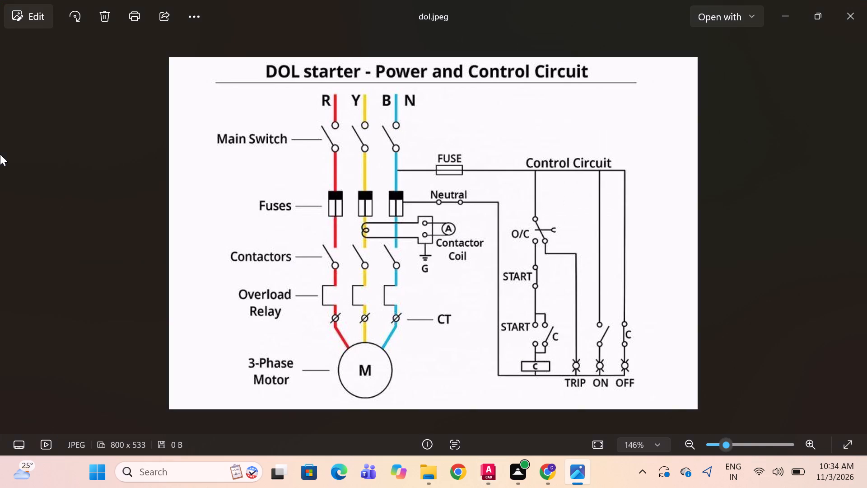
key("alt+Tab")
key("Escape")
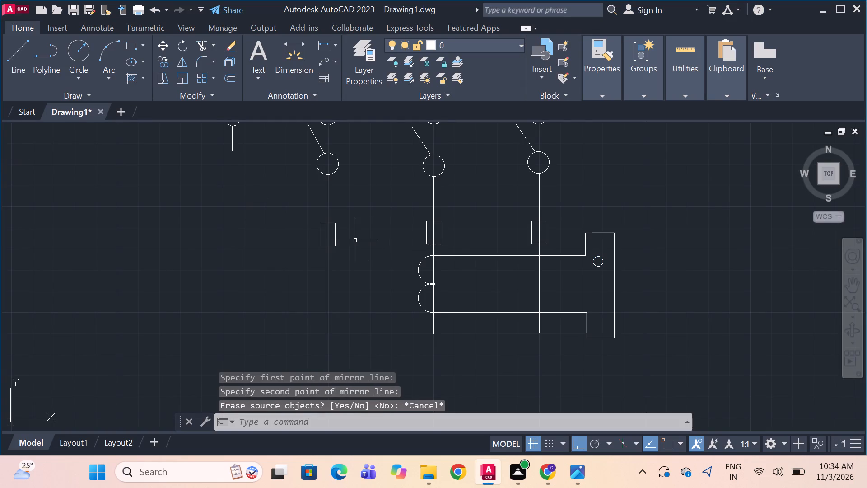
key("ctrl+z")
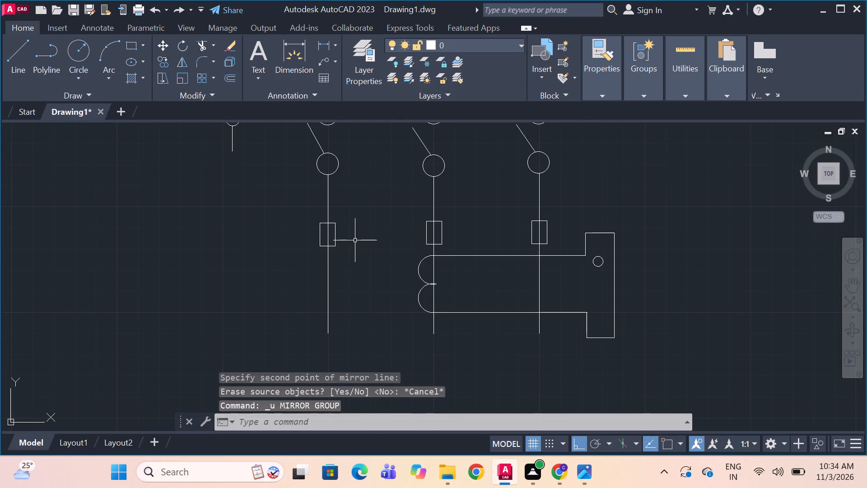
Mirror the small terminal circle downward about a horizontal line inside the box, keeping the original circle.
left_click(601, 266)
left_click(180, 57)
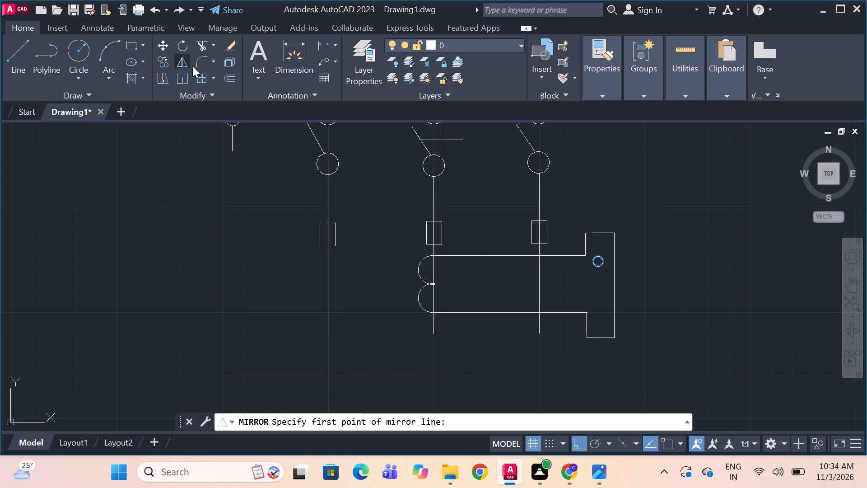
left_click(597, 280)
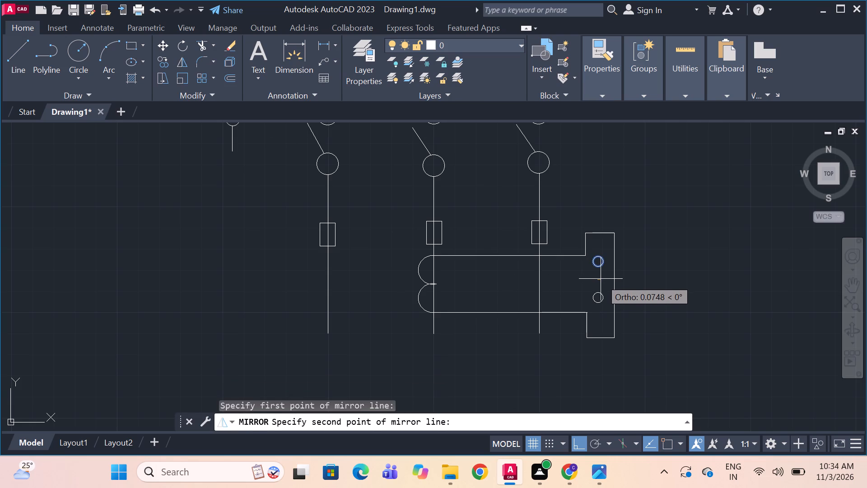
left_click(601, 279)
key("space")
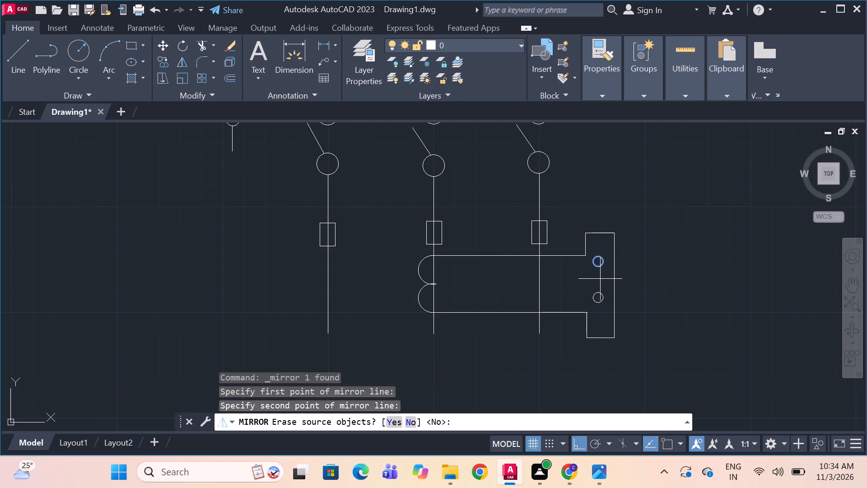
Draw a horizontal line about 1.2 long from the upper terminal circle's right side, passing out through the box's right edge.
type("l")
key("space")
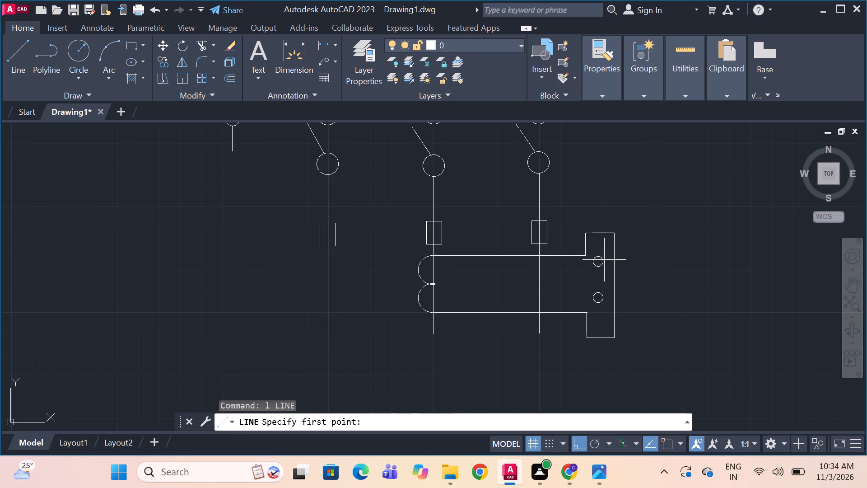
left_click_drag(603, 261, 652, 261)
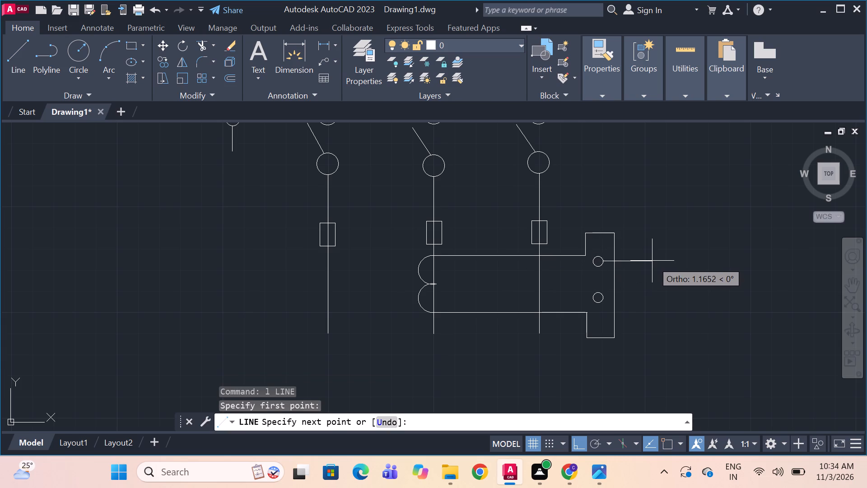
left_click_drag(652, 261, 654, 261)
double_click(654, 261)
key("space")
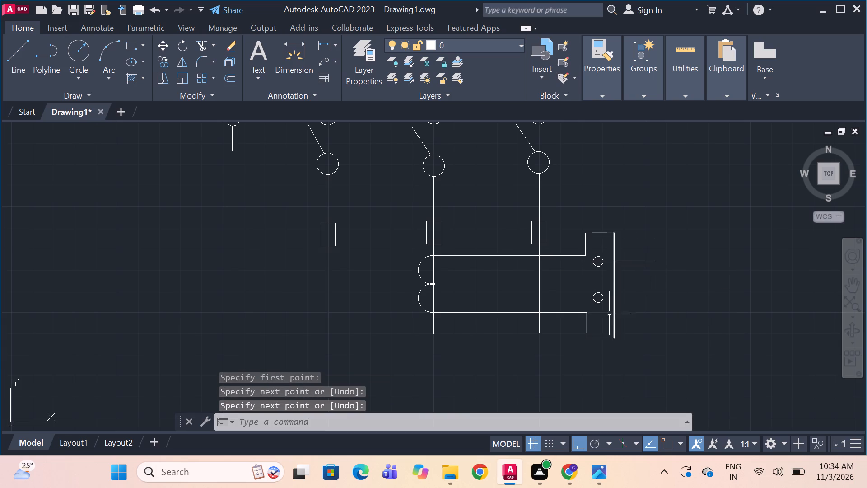
Draw a horizontal lead from the lower terminal circle's right side through the box's right edge, ending roughly below the upper lead's end.
type("l")
key("space")
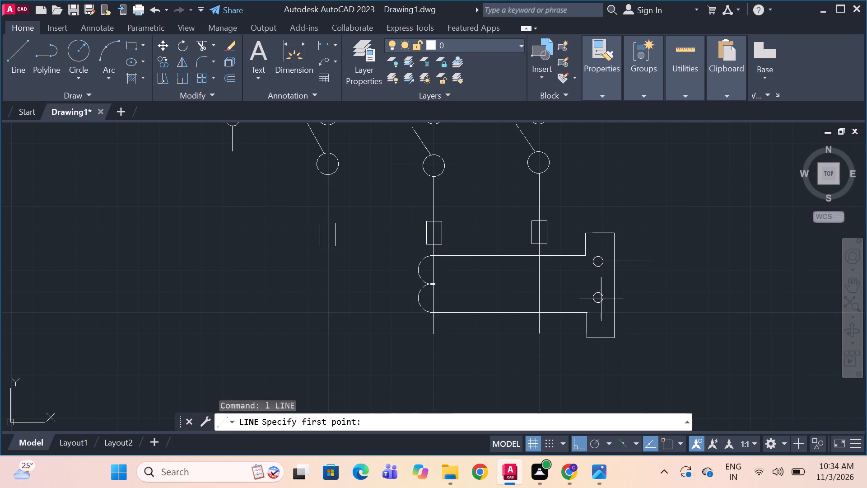
left_click_drag(603, 298, 629, 298)
left_click_drag(630, 298, 636, 298)
left_click(637, 298)
left_click(640, 298)
left_click_drag(643, 298, 647, 298)
left_click(649, 298)
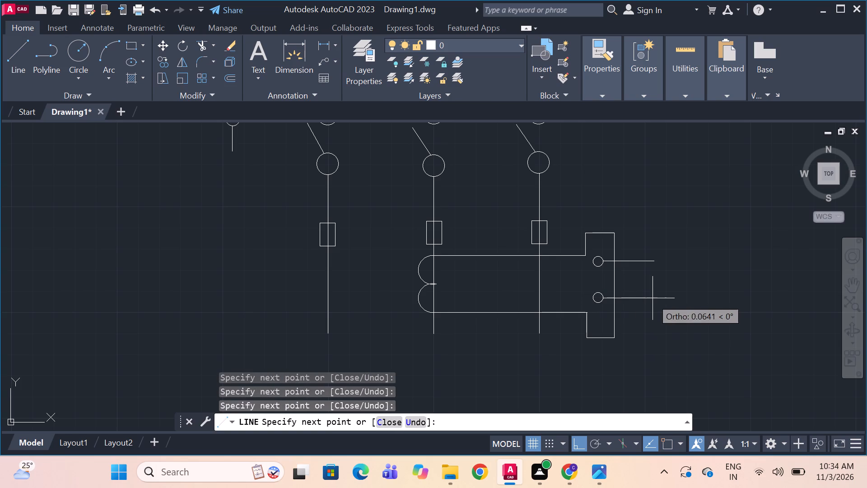
double_click(653, 298)
left_click(653, 298)
key("space")
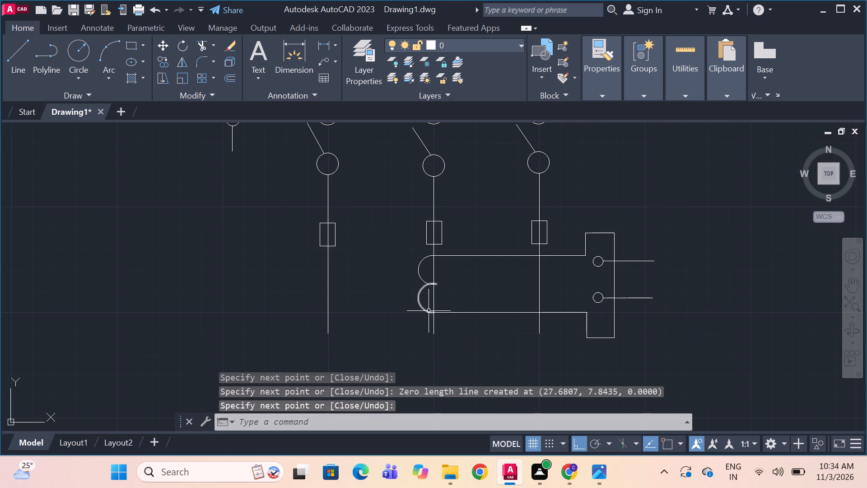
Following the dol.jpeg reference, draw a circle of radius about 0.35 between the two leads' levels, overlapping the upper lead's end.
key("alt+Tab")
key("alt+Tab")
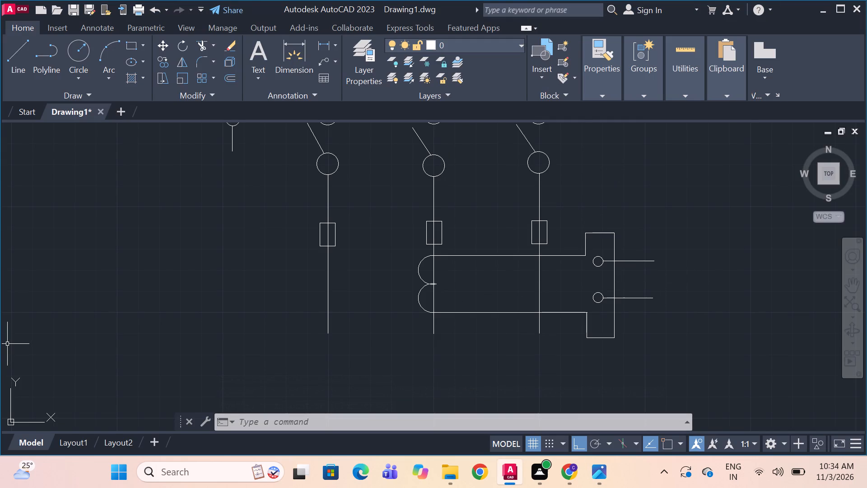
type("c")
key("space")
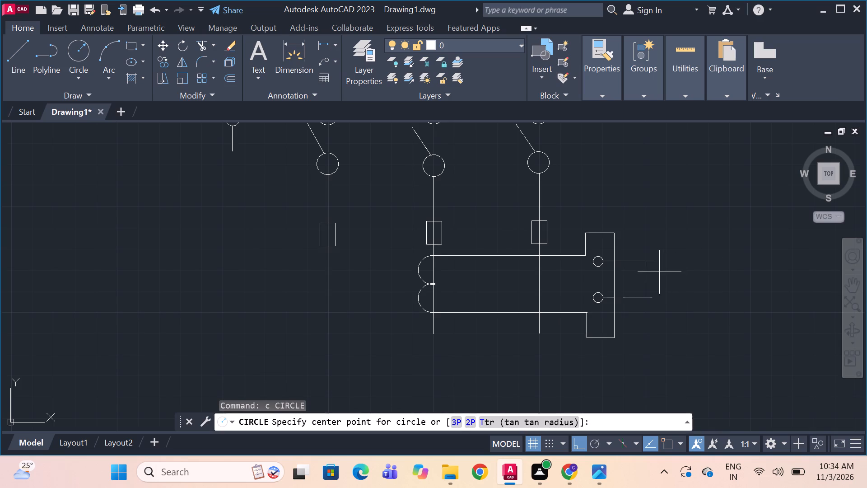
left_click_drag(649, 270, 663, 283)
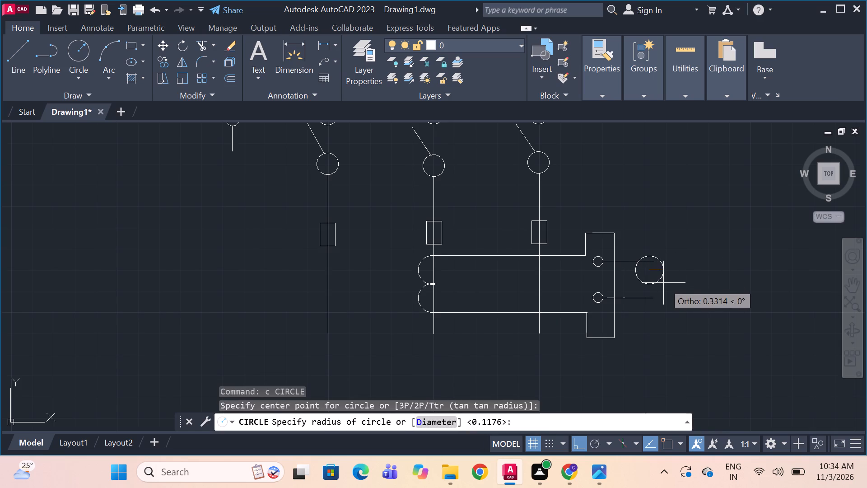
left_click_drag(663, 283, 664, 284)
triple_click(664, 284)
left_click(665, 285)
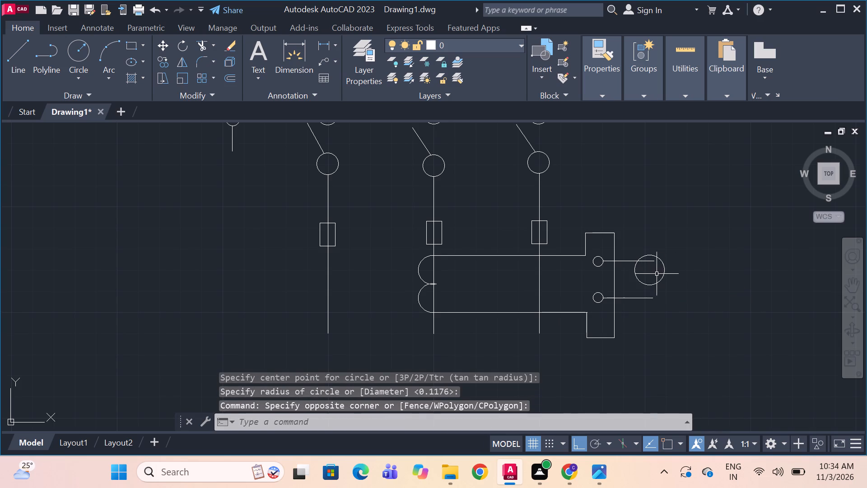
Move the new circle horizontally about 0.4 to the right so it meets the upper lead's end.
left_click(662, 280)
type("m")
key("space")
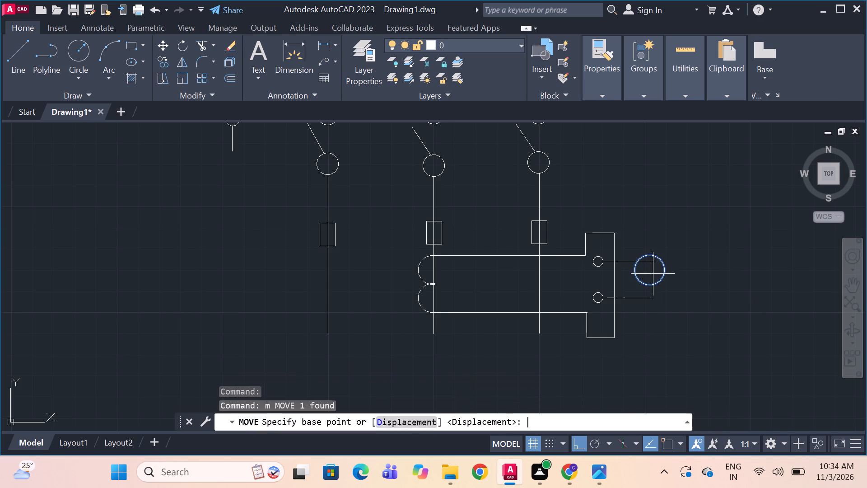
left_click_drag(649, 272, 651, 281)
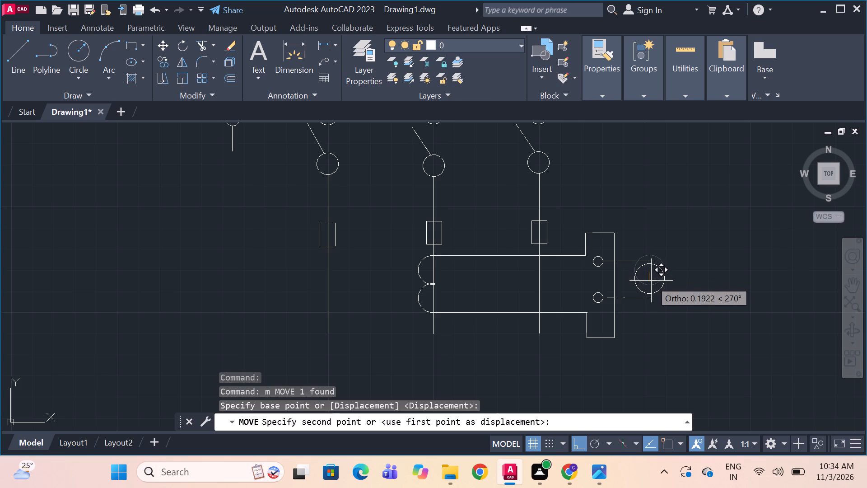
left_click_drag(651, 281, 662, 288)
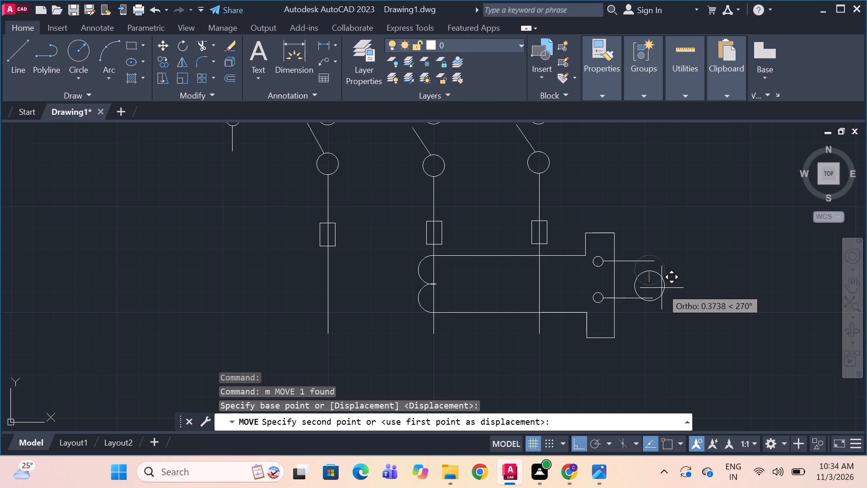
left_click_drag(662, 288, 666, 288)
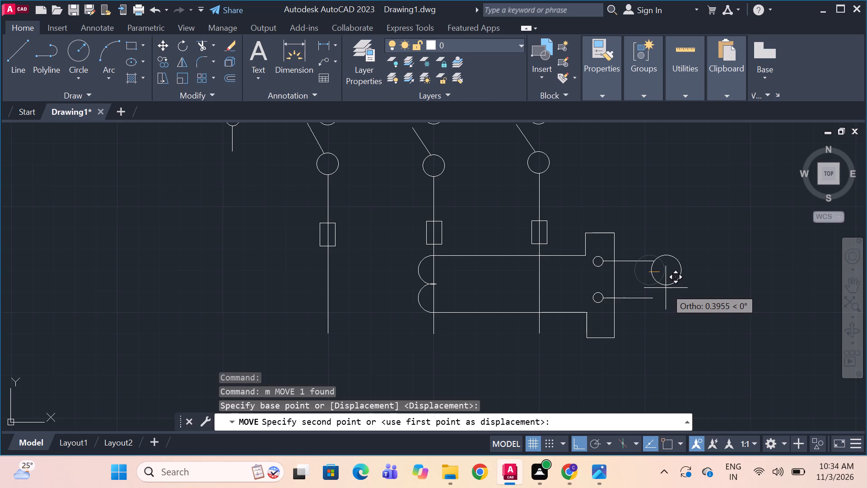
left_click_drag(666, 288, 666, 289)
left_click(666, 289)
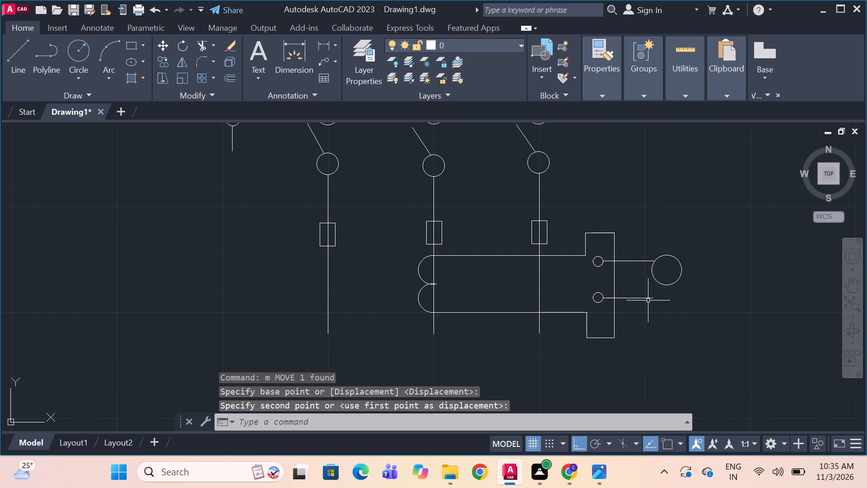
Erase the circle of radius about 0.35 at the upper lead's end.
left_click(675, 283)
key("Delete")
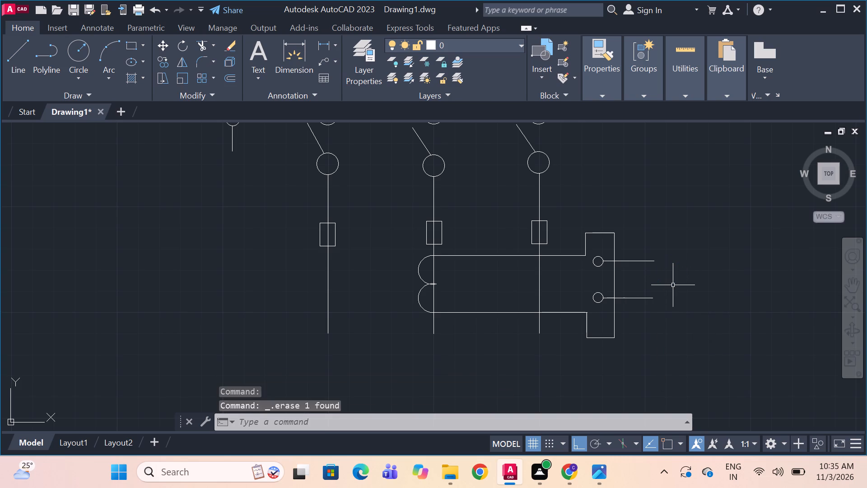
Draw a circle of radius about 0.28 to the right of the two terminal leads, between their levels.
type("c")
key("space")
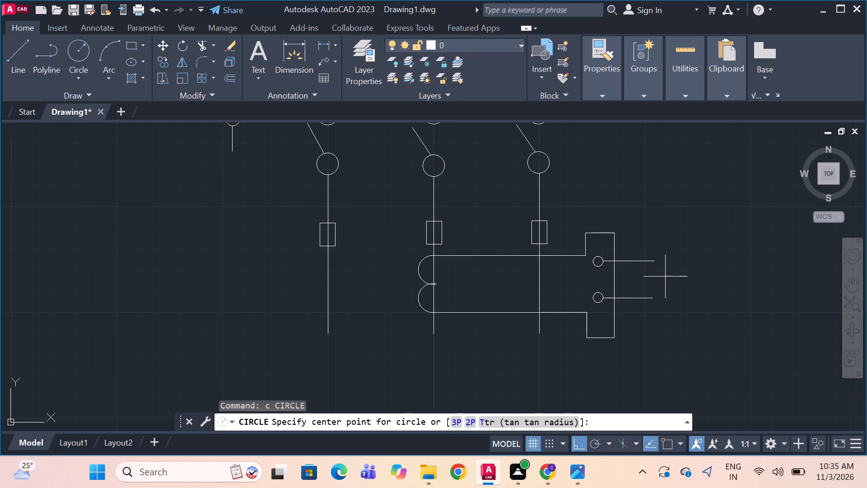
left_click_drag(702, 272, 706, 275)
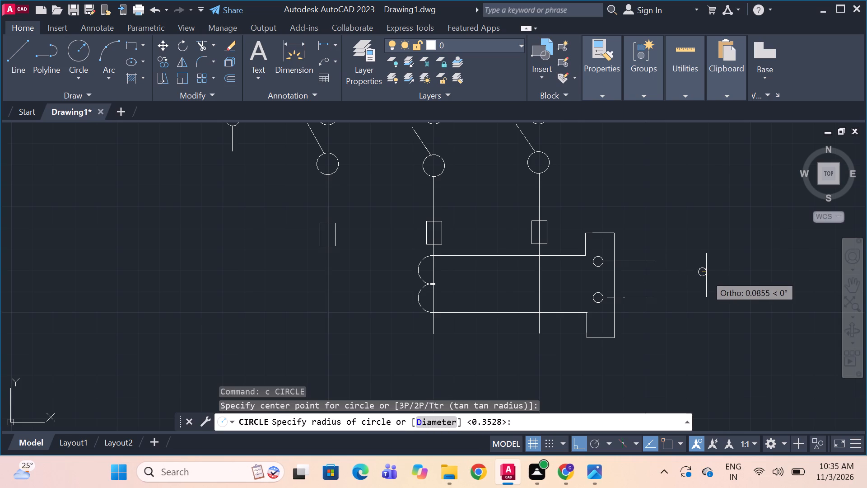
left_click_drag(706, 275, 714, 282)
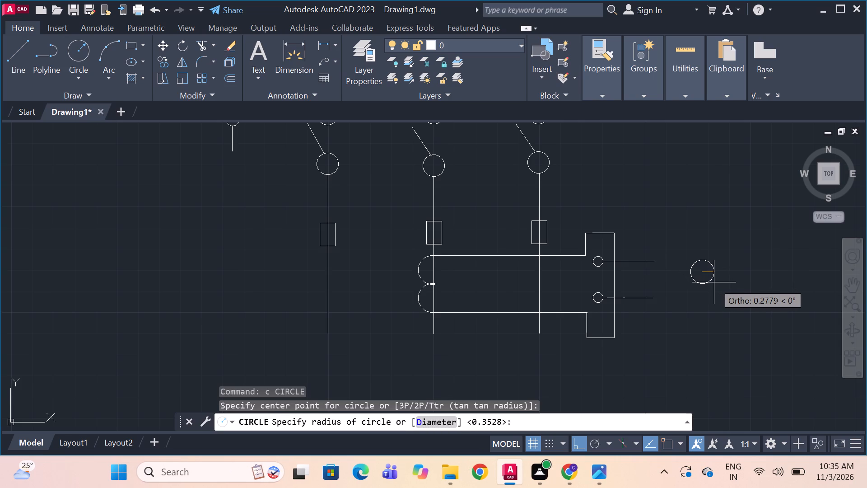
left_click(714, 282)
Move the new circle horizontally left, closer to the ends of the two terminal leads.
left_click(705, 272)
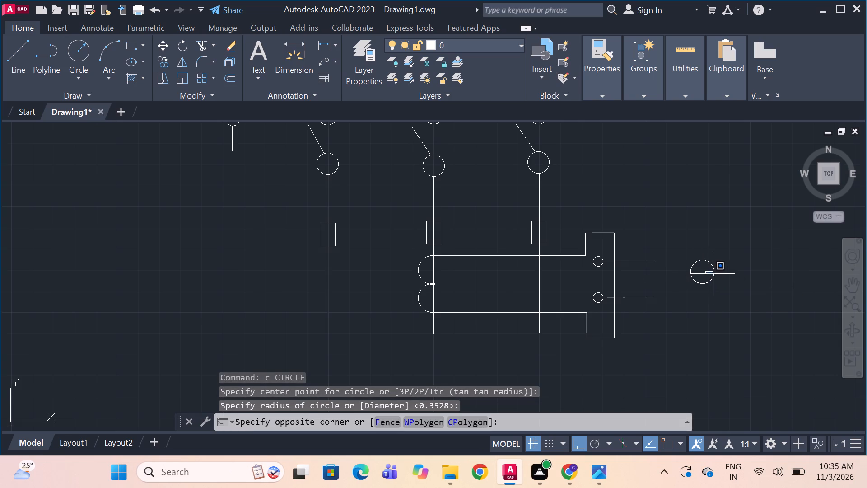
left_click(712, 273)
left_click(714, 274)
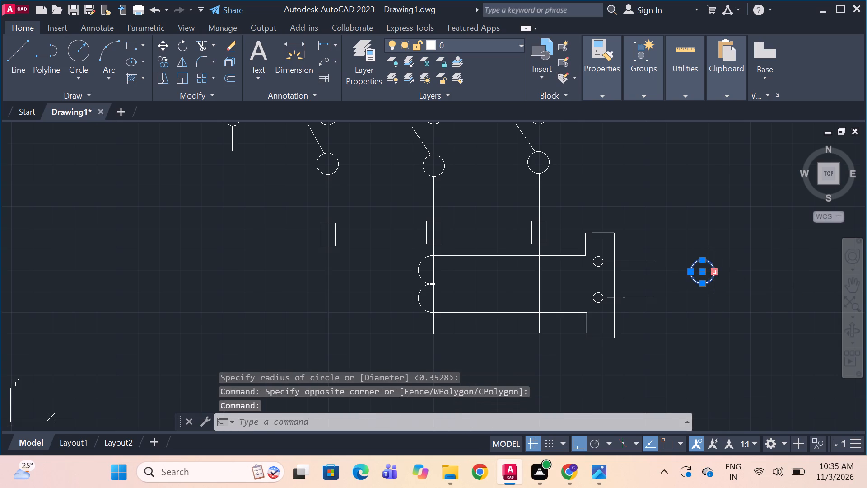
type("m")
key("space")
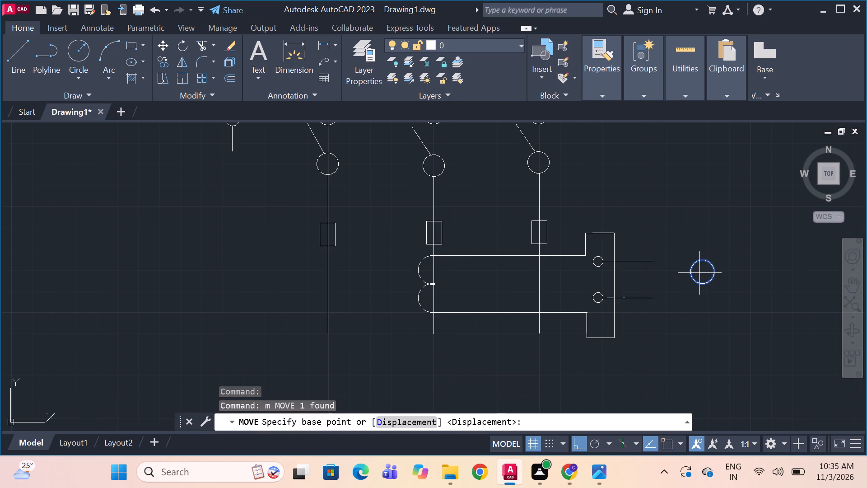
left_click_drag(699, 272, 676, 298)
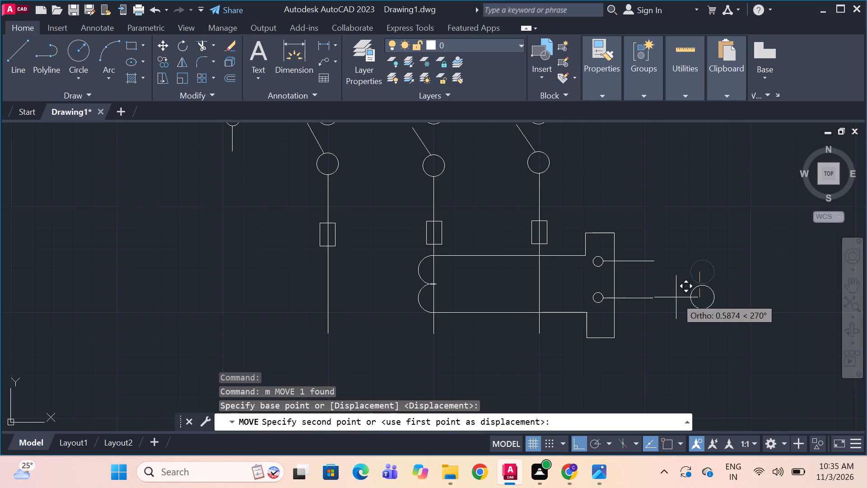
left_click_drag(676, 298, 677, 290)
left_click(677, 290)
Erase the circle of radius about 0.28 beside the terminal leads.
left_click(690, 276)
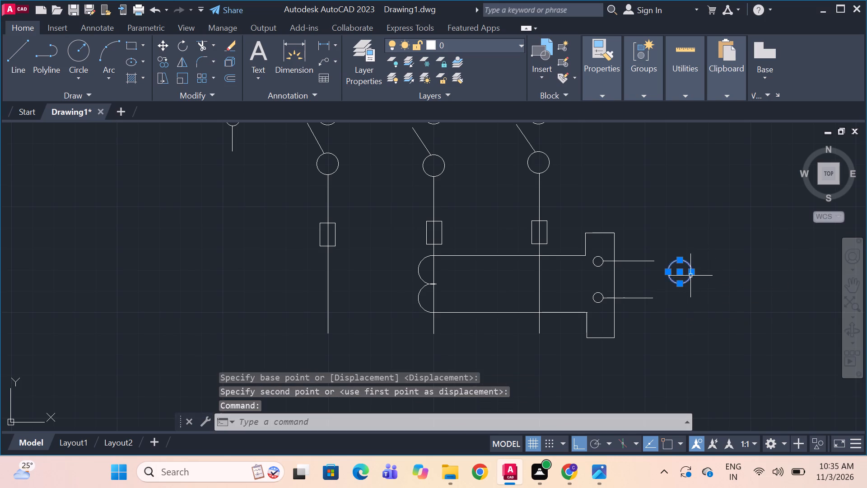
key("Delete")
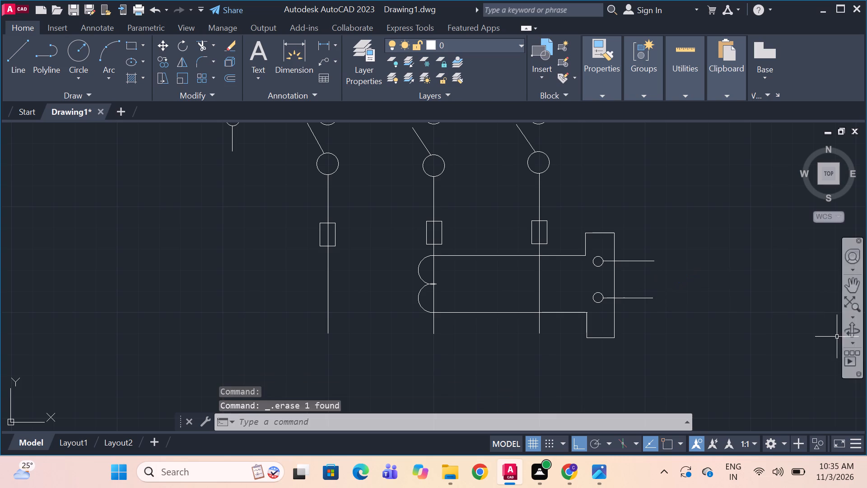
Draw a slightly smaller circle well to the right of the terminal leads, centred about midway between their levels.
key("c")
key("space")
left_click_drag(713, 276, 722, 285)
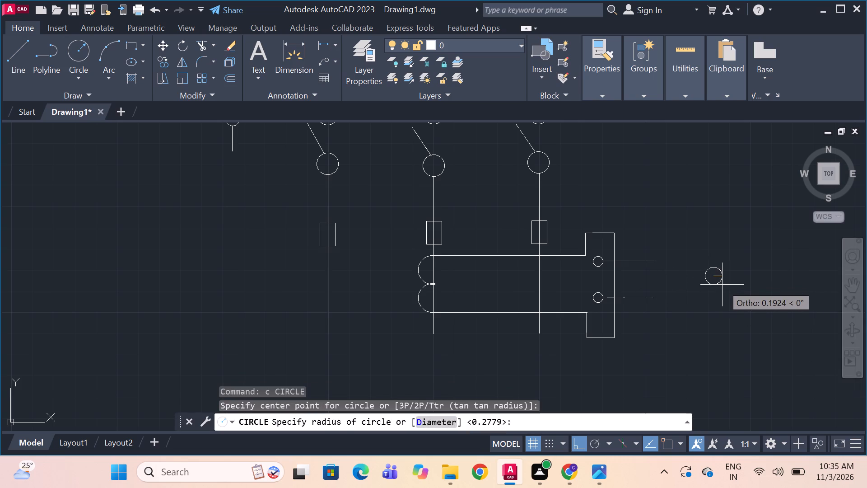
left_click_drag(722, 285, 724, 286)
left_click(725, 286)
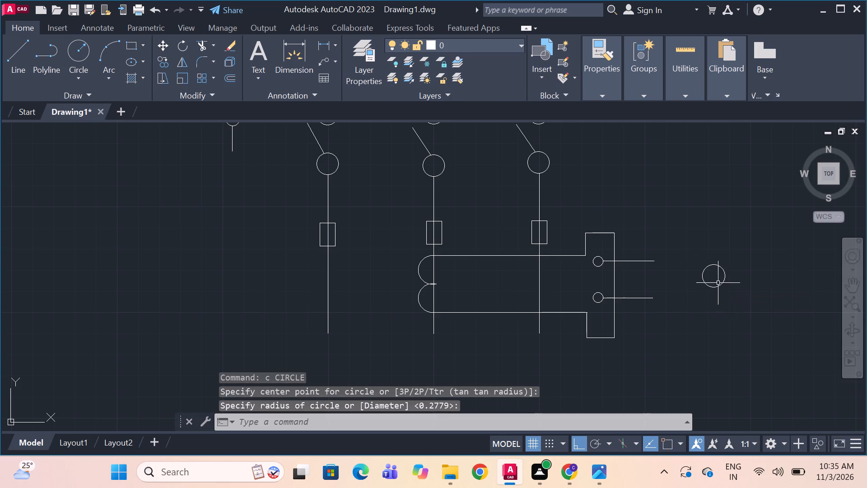
Move the new circle horizontally left so it sits just beyond the ends of the two terminal leads.
left_click(713, 287)
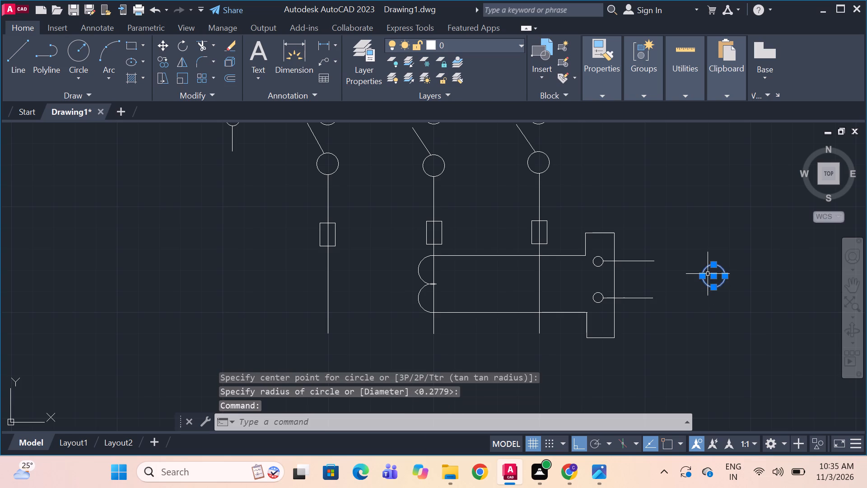
type("m")
key("space")
left_click_drag(715, 274, 685, 282)
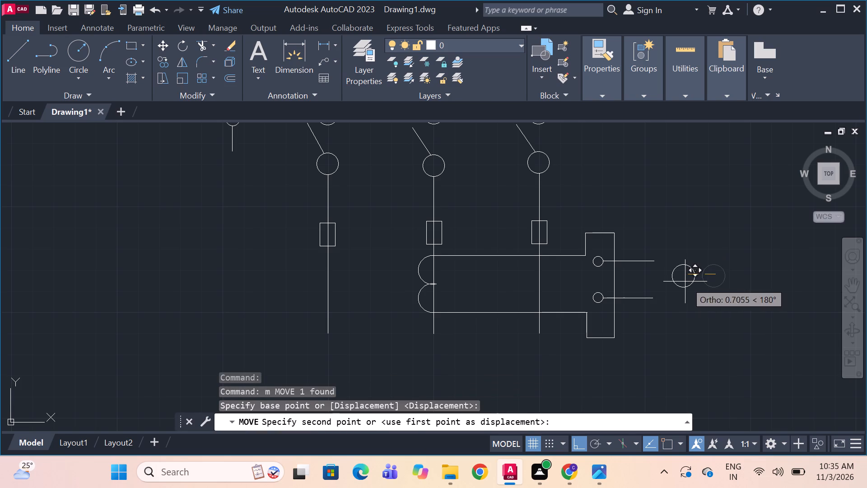
left_click_drag(685, 282, 670, 295)
left_click(670, 296)
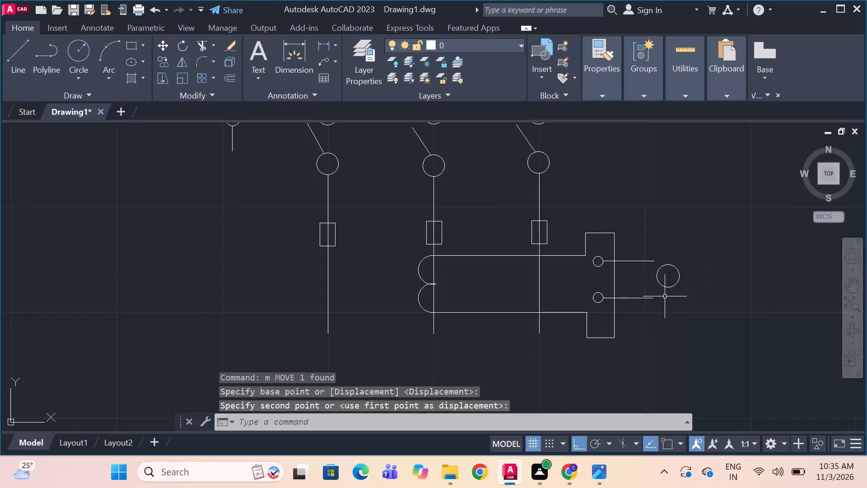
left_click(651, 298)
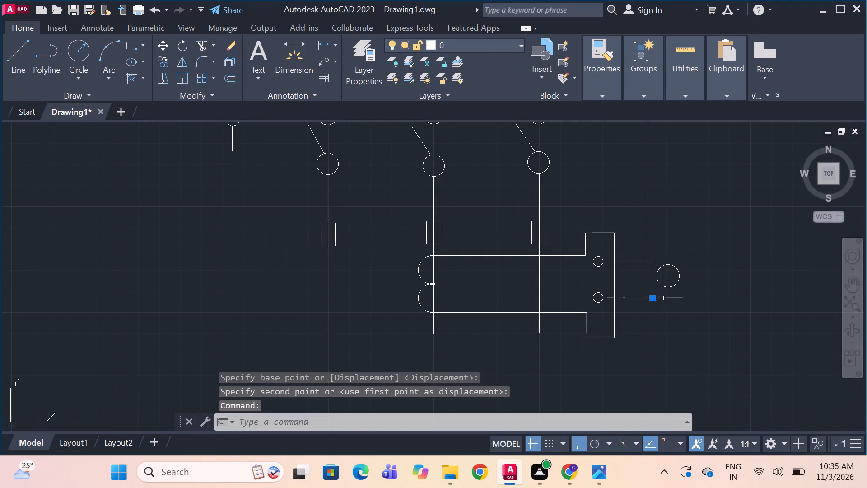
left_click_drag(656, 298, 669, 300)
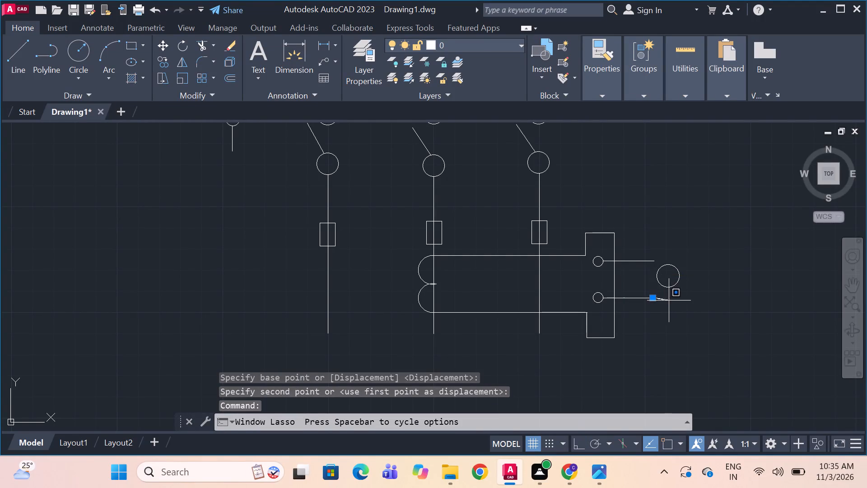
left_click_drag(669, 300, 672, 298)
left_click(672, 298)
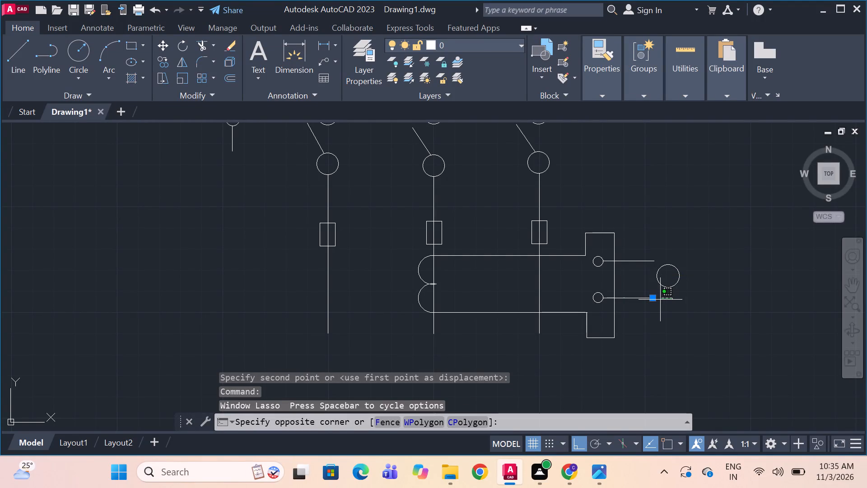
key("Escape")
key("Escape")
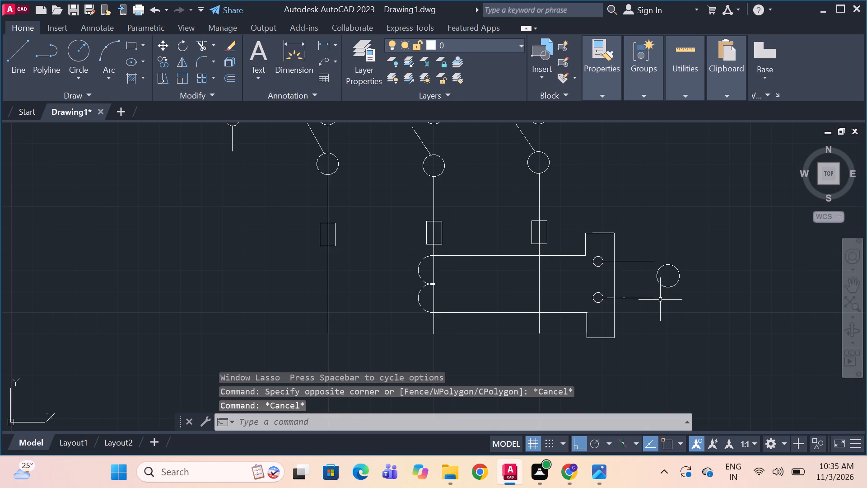
Draw a line from the circle's bottom straight down to the lower lead's level, and left to the end of that lead.
type("l")
key("space")
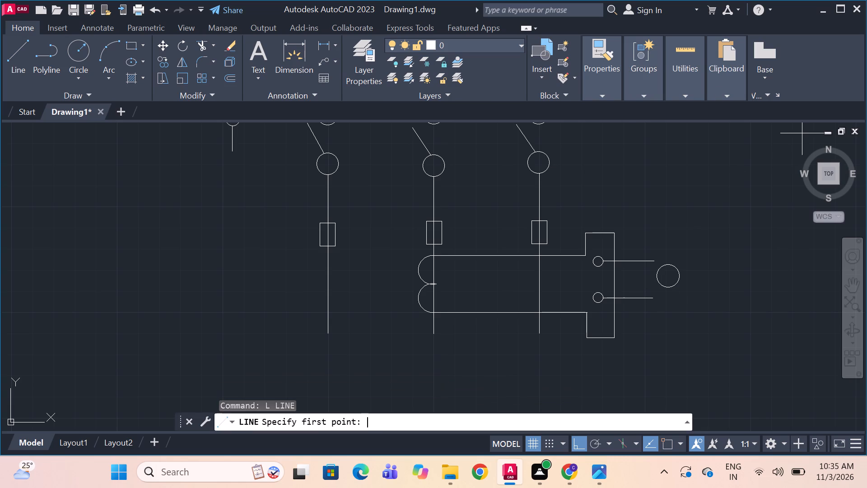
left_click_drag(668, 287, 670, 299)
double_click(670, 299)
left_click_drag(669, 299, 654, 299)
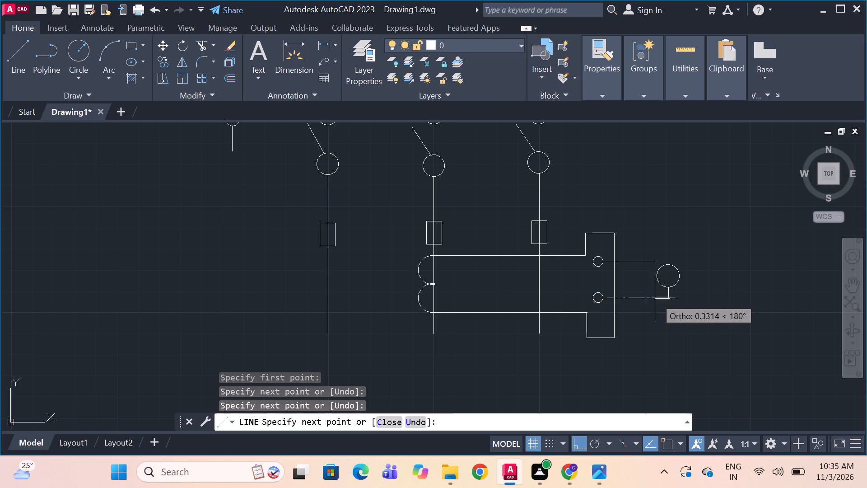
left_click_drag(654, 299, 652, 299)
left_click(651, 299)
key("space")
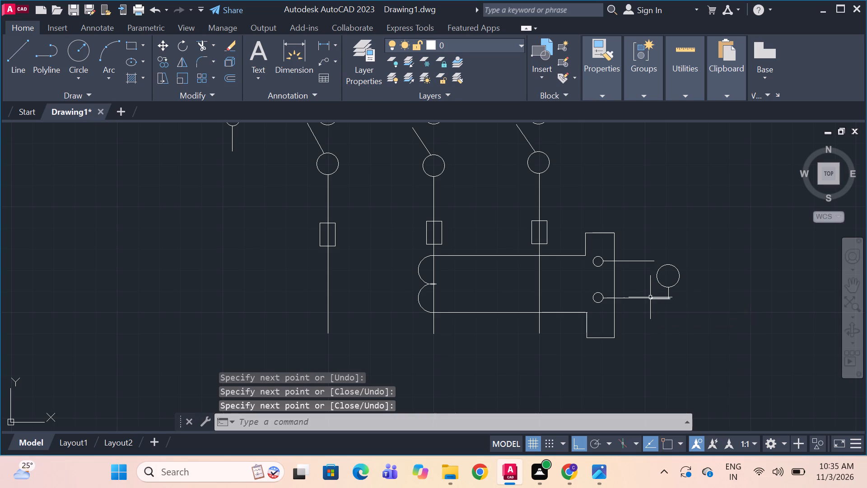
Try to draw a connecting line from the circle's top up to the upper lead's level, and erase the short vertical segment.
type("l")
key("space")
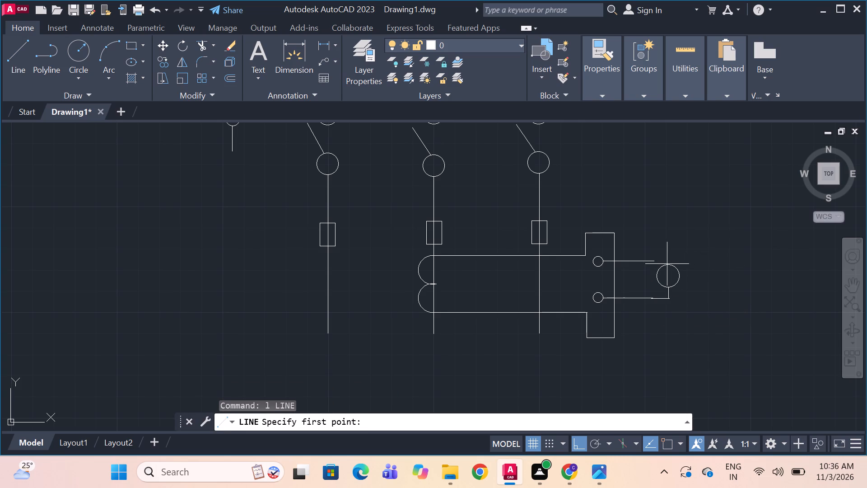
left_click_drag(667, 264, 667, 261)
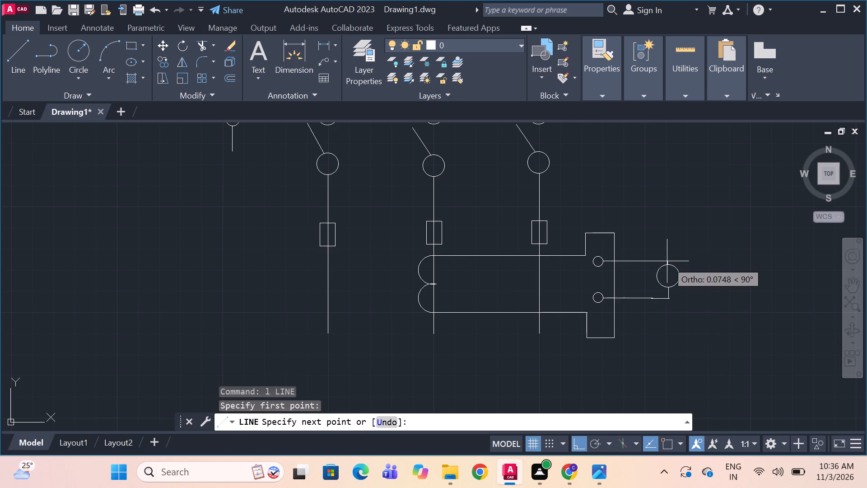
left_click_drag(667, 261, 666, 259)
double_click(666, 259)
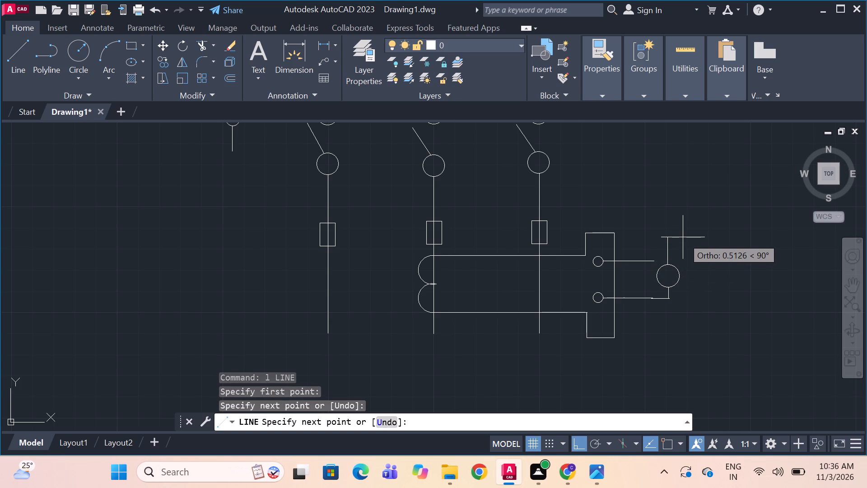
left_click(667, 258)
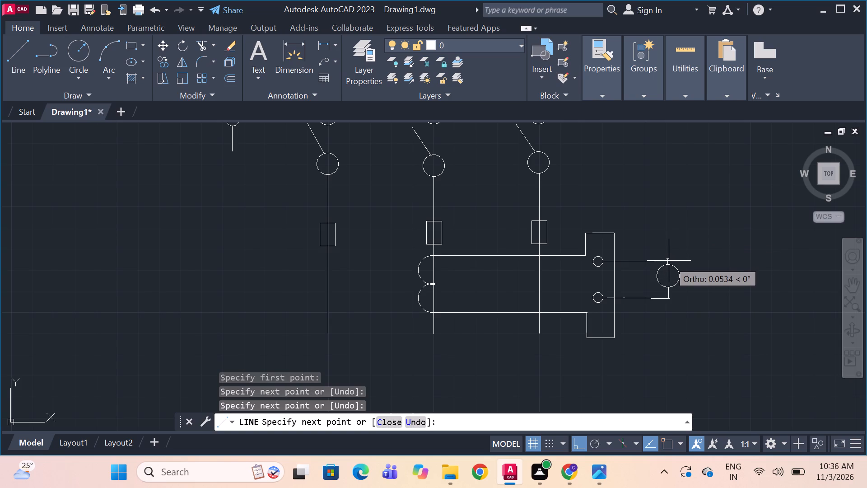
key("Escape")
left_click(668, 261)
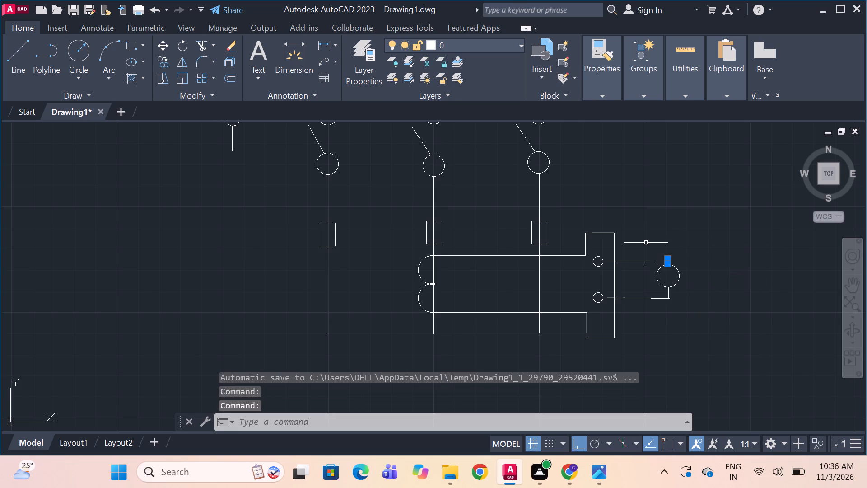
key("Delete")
Draw a line from the circle's top straight up to the upper lead's level, and left to the end of that lead.
type("l")
key("space")
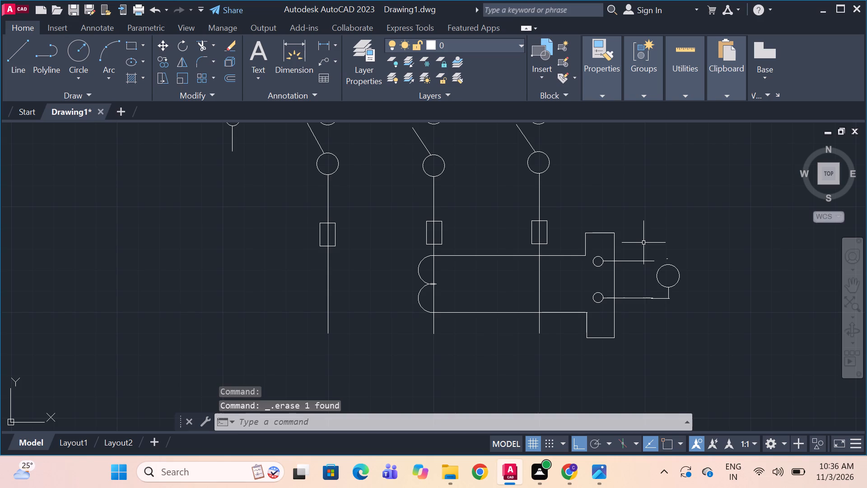
left_click(669, 265)
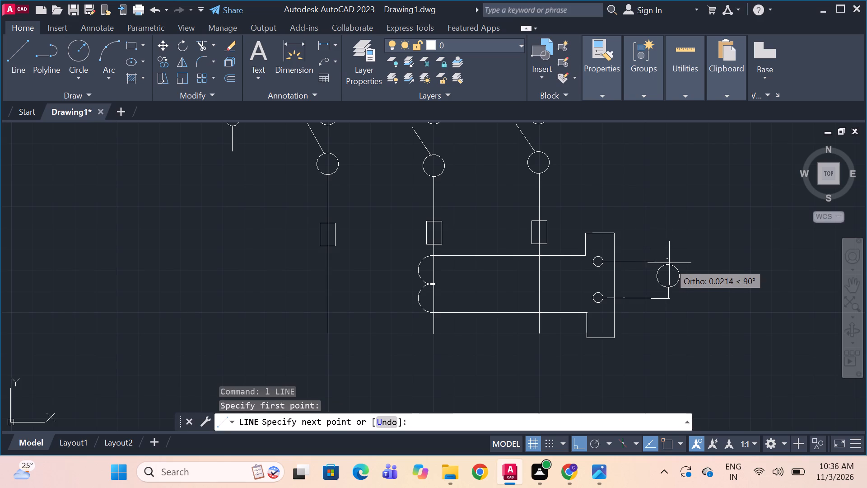
left_click(670, 262)
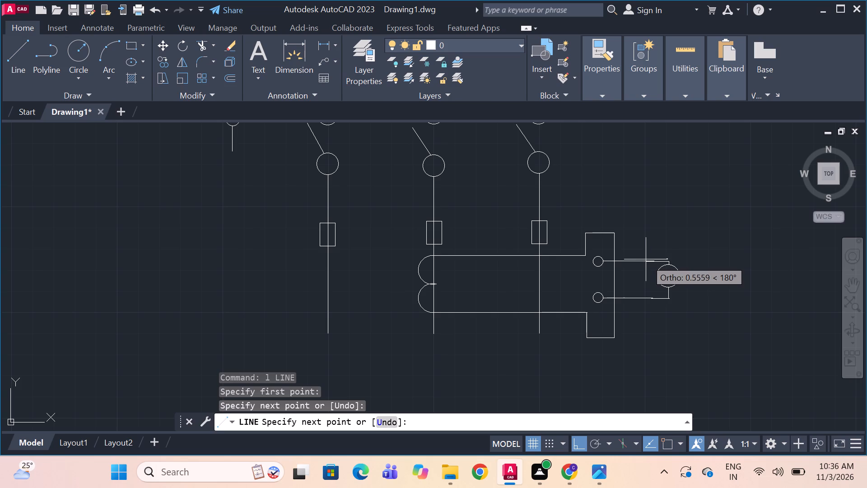
left_click(653, 259)
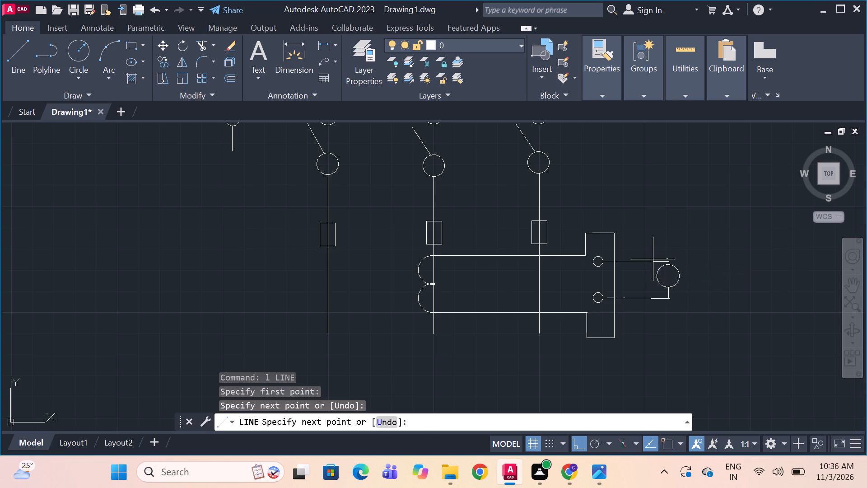
key("space")
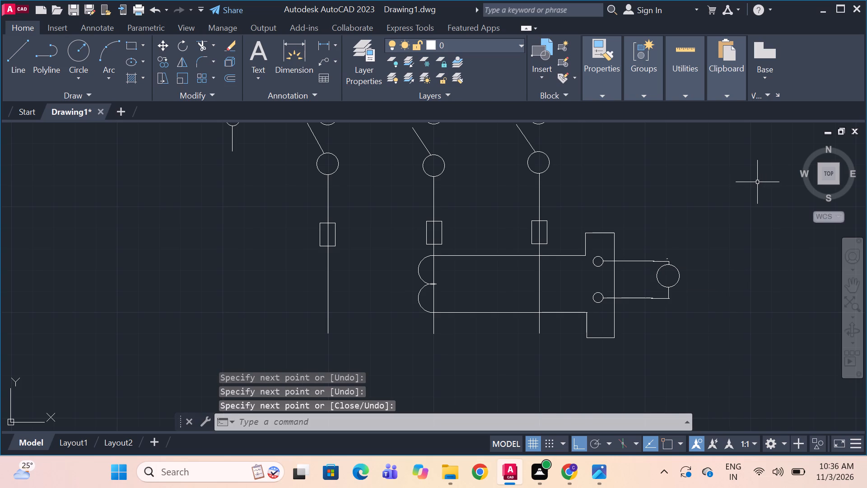
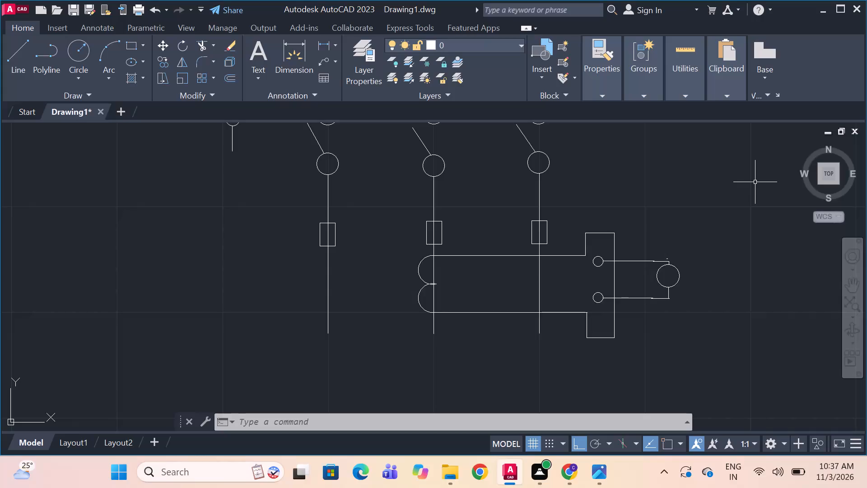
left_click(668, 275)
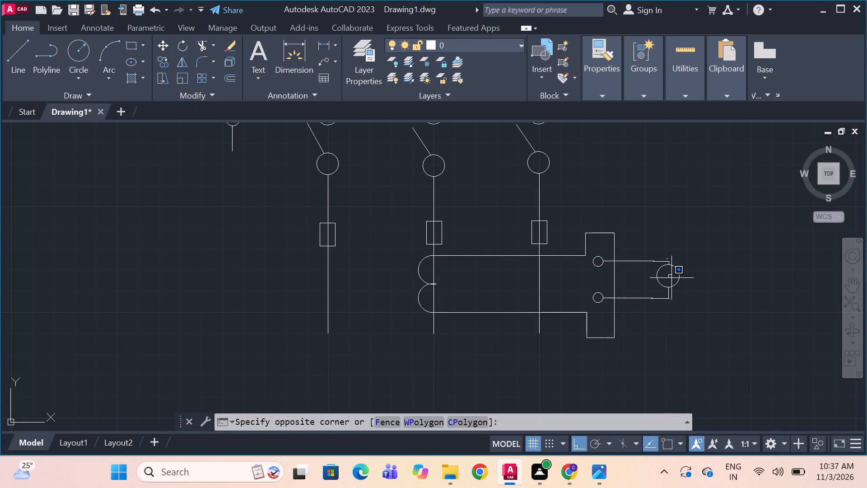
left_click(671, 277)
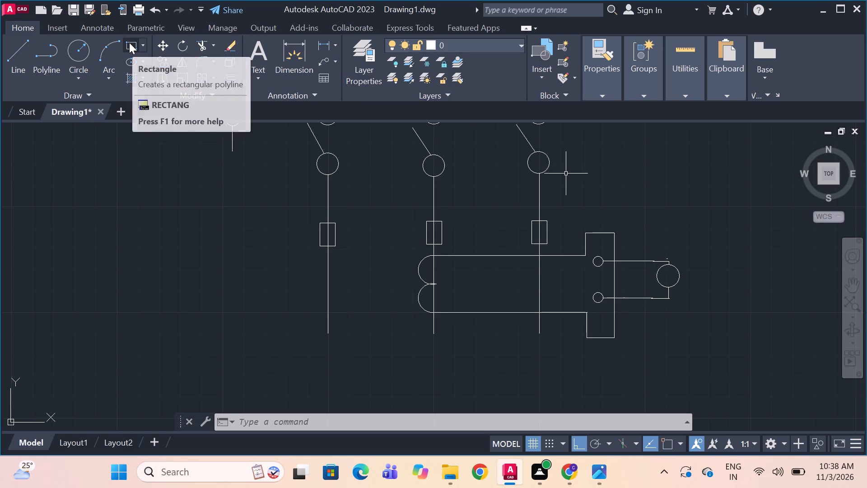
Add the multiline text label "A" inside the circle connected to the two coil terminal leads, and save the text.
left_click(258, 63)
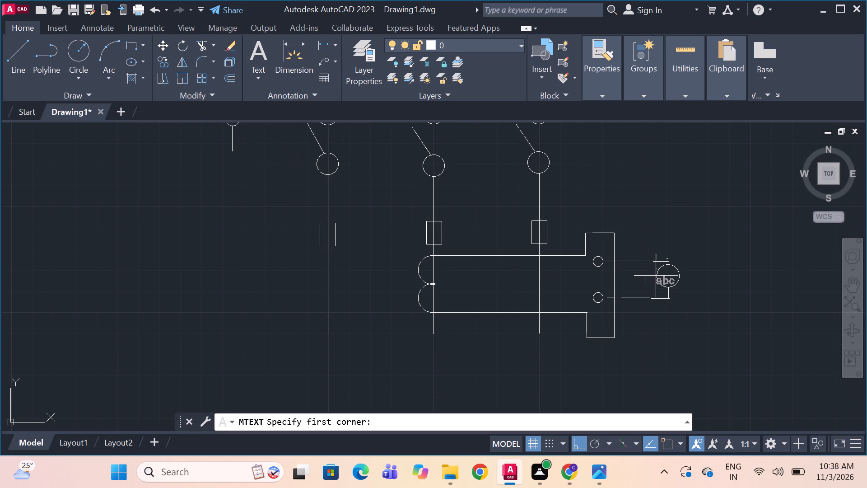
left_click(659, 269)
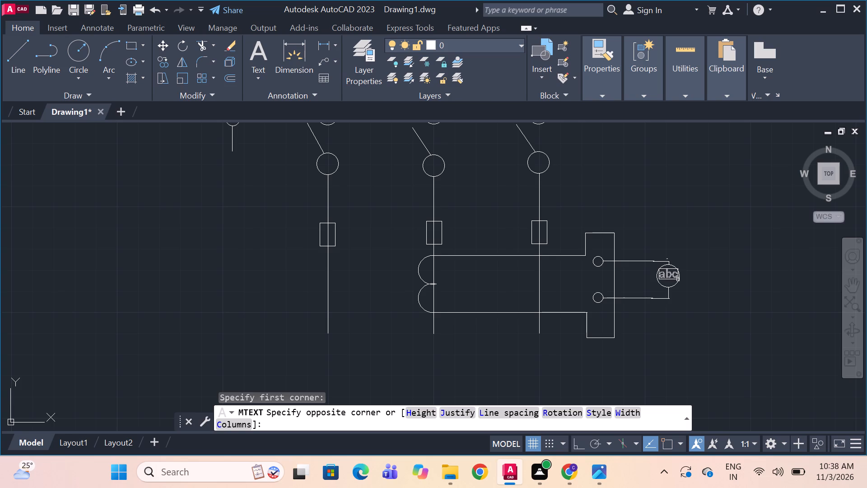
left_click(678, 279)
left_click(678, 279)
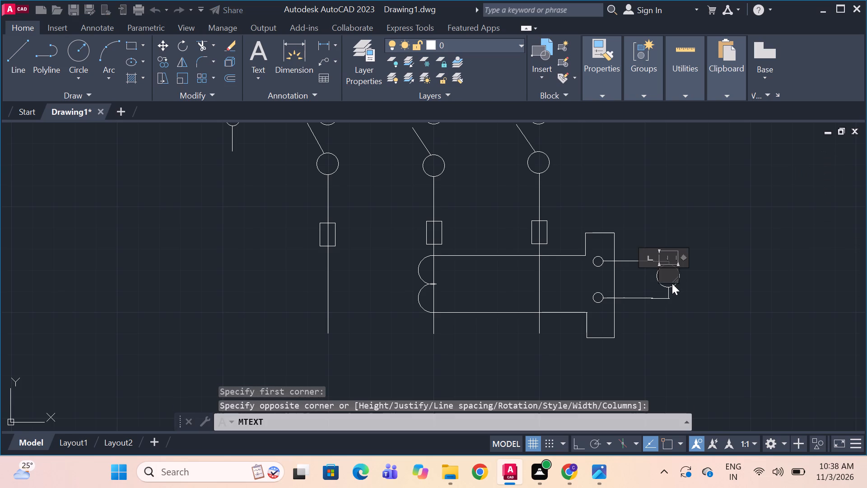
key("a")
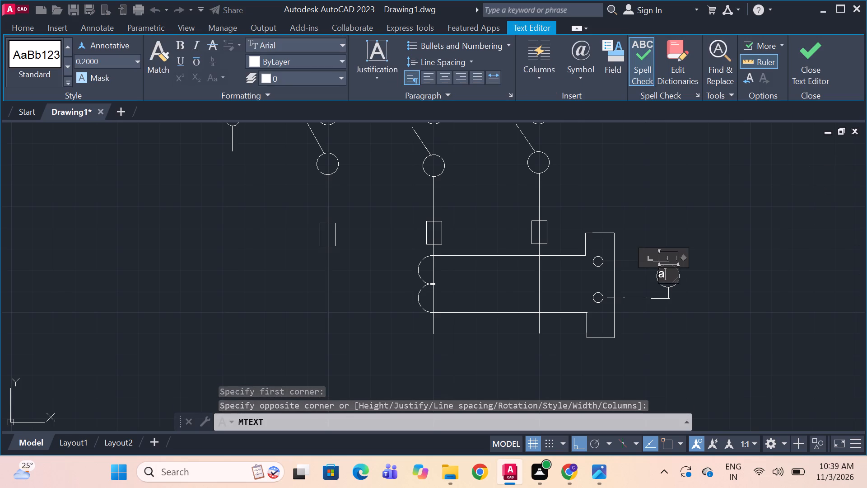
key("BackSpace")
type("A")
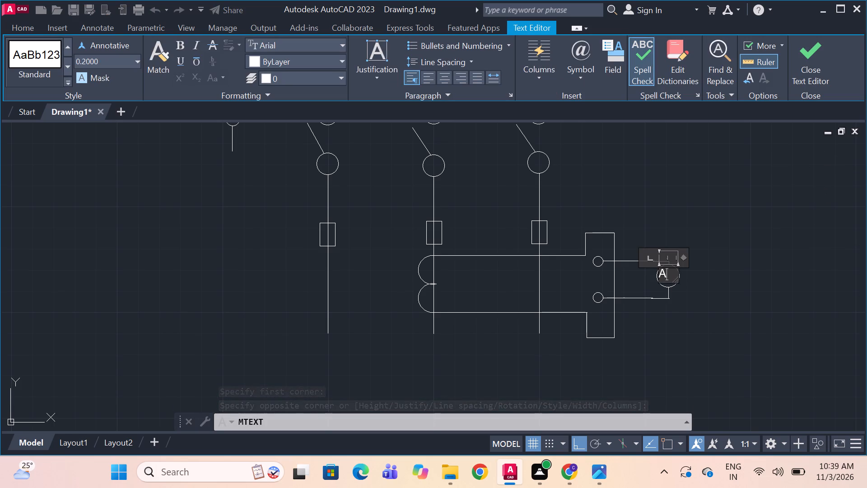
key("space")
key("space")
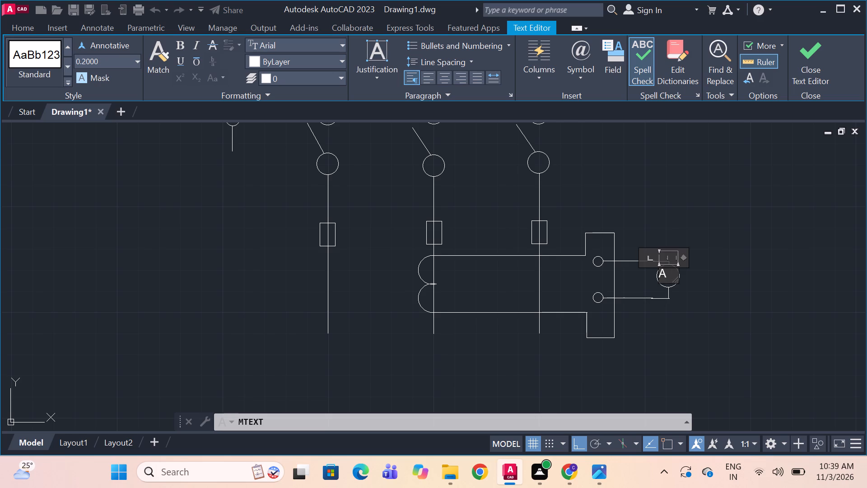
key("Escape")
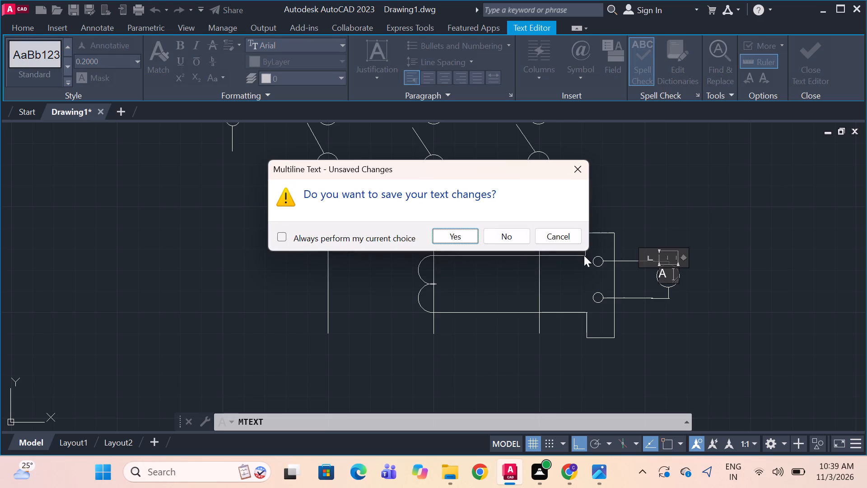
left_click(469, 231)
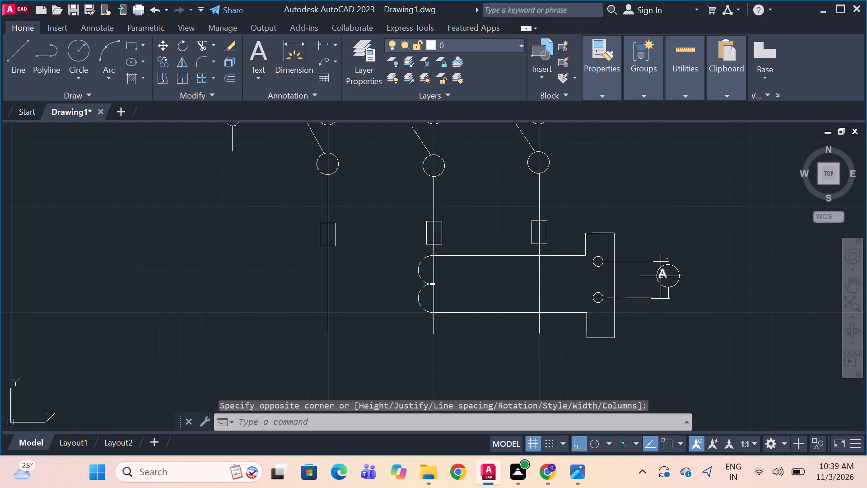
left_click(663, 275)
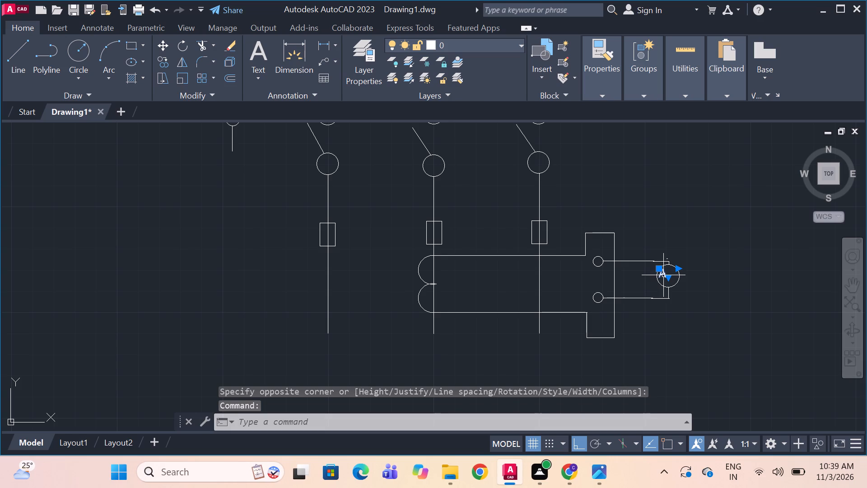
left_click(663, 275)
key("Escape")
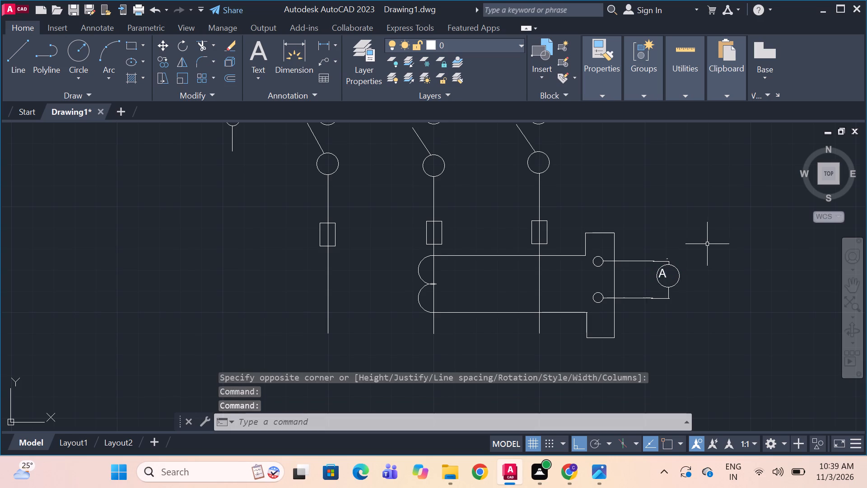
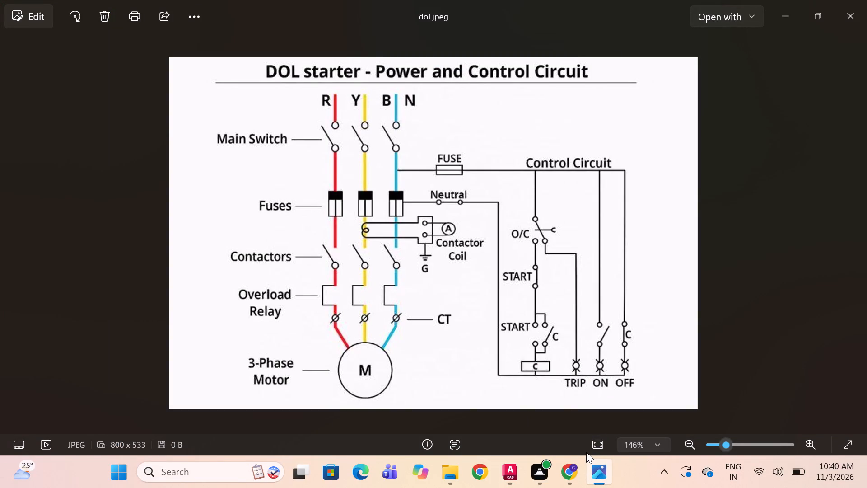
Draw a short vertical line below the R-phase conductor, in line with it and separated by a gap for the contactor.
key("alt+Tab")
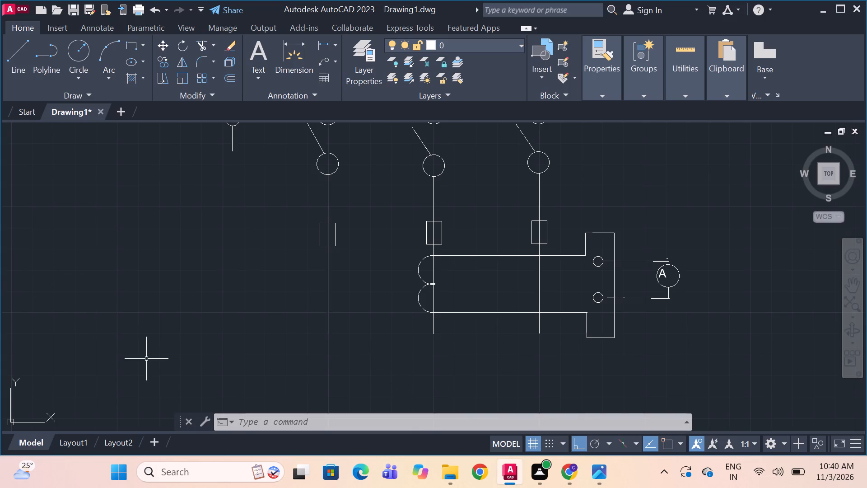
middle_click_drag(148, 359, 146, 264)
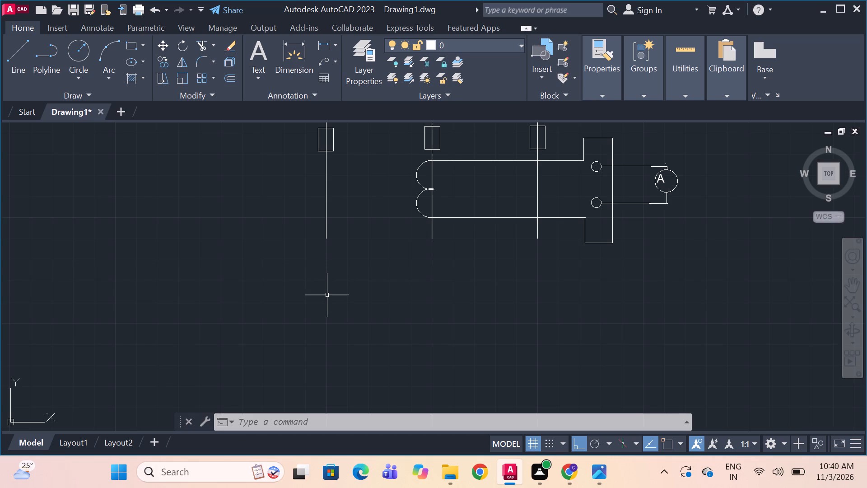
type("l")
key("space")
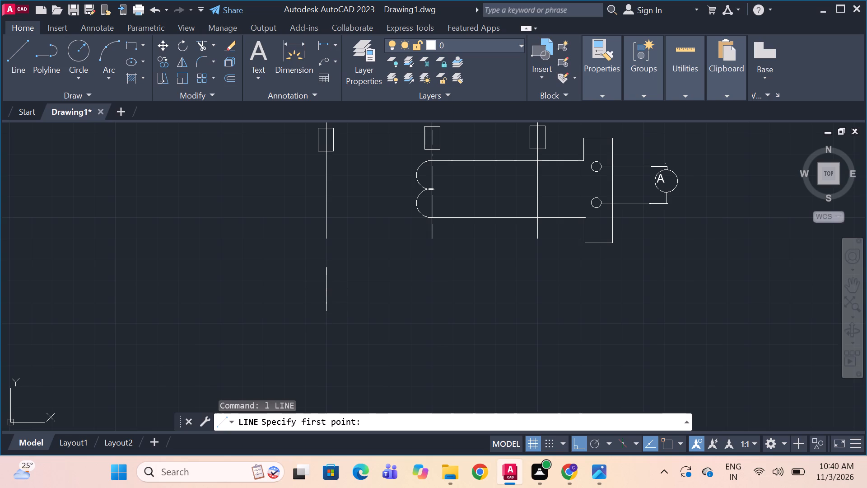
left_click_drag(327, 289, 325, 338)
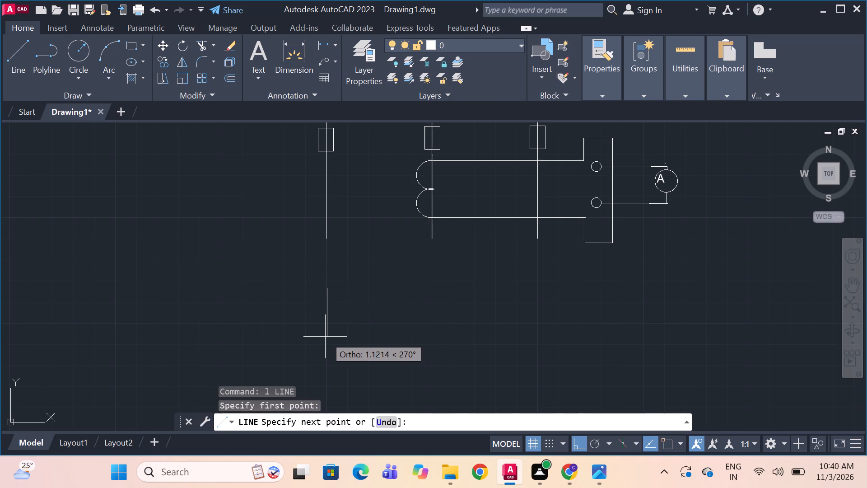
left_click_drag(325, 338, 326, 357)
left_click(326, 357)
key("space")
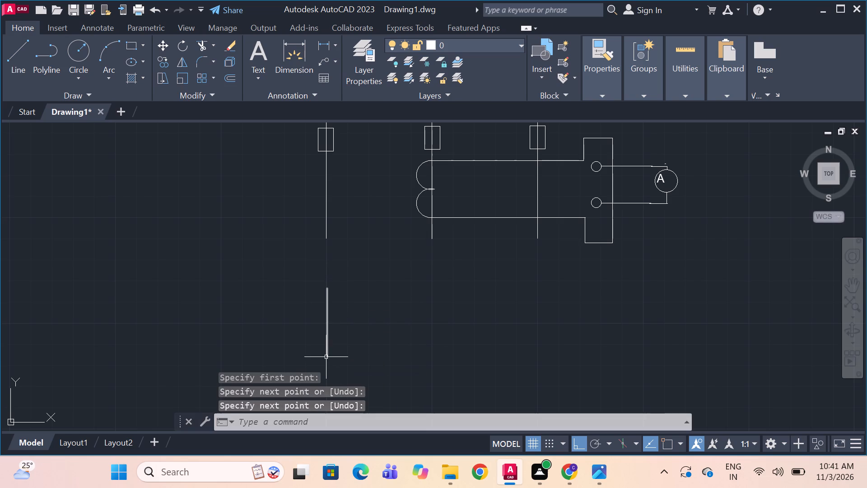
Draw matching short vertical lines below the Y-phase and B-phase conductors, leaving the same gap for the contactors.
key("l")
key("space")
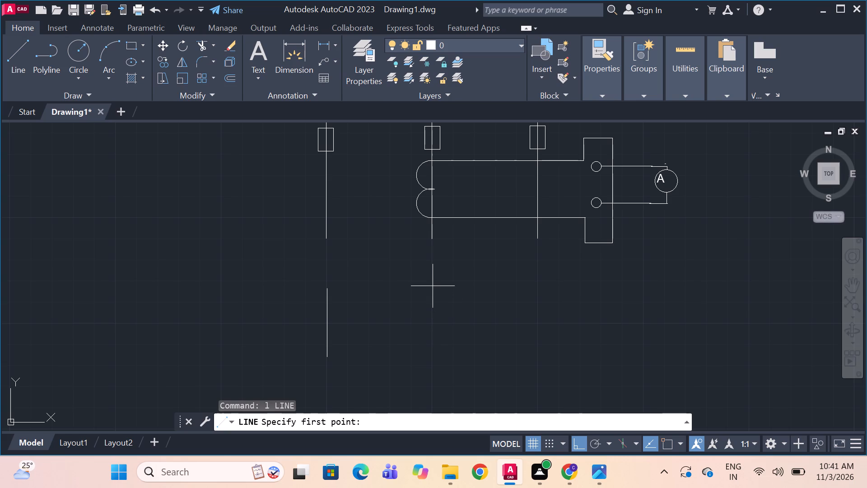
left_click_drag(433, 290, 435, 352)
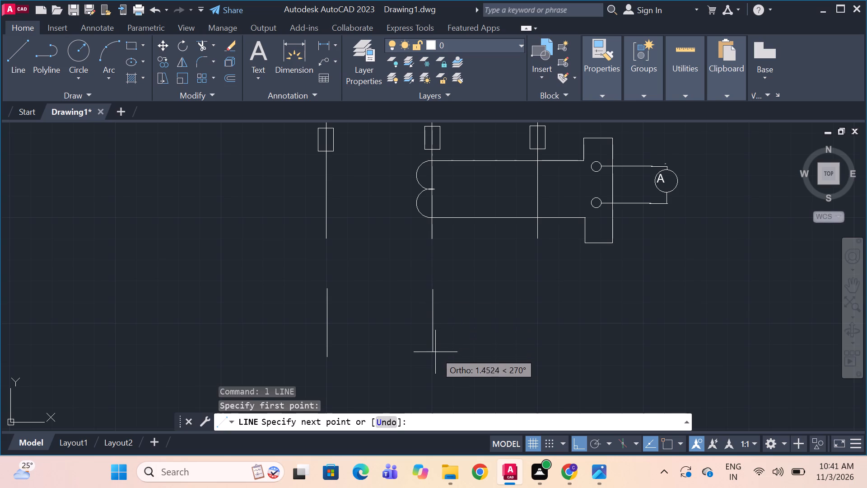
left_click_drag(435, 352, 434, 359)
left_click(434, 359)
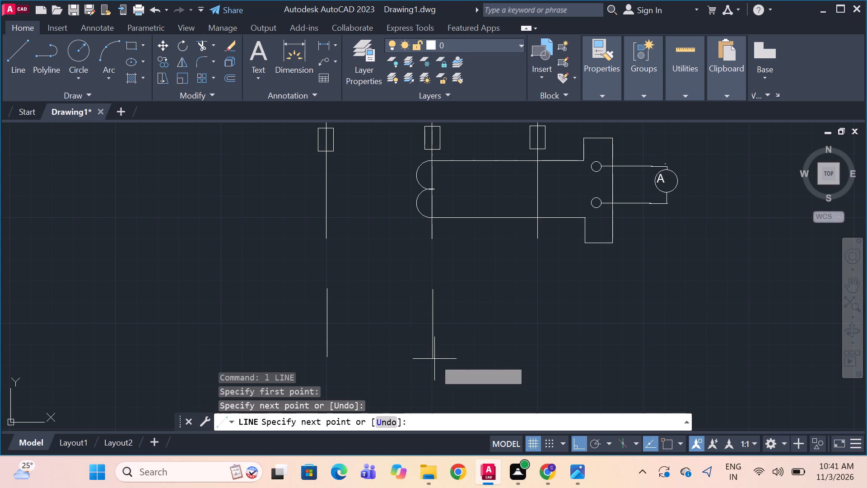
key("space")
key("l")
key("space")
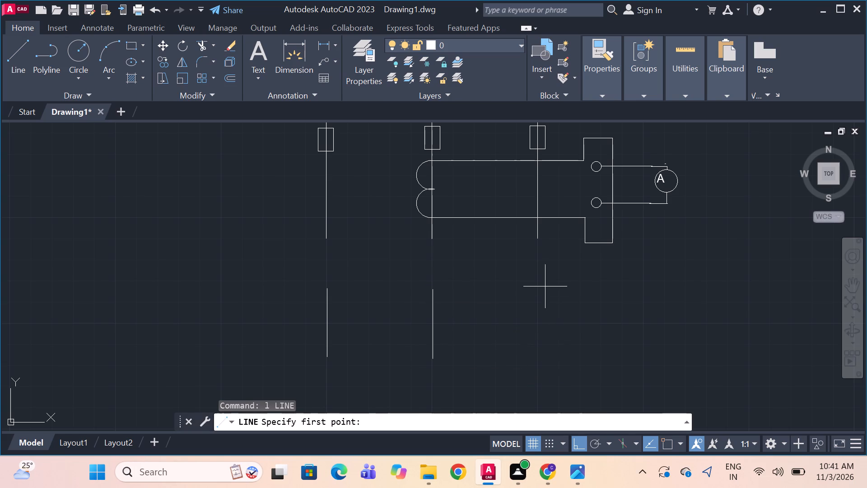
left_click_drag(537, 291, 539, 313)
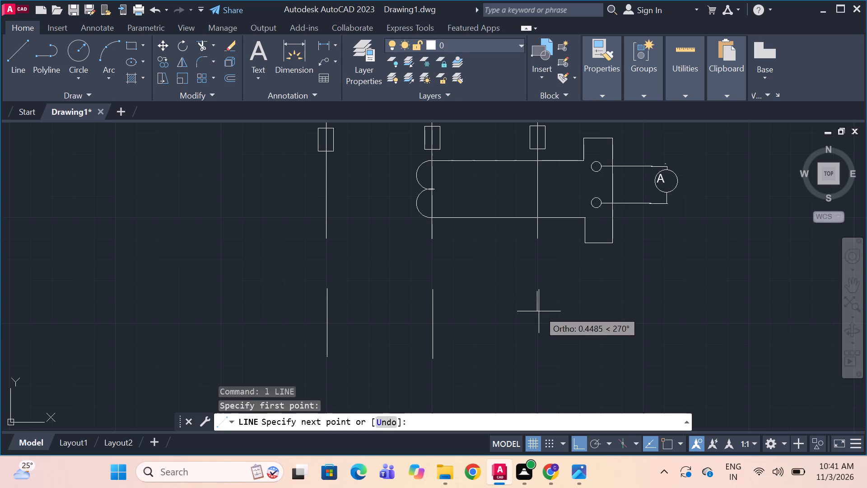
left_click_drag(539, 313, 543, 360)
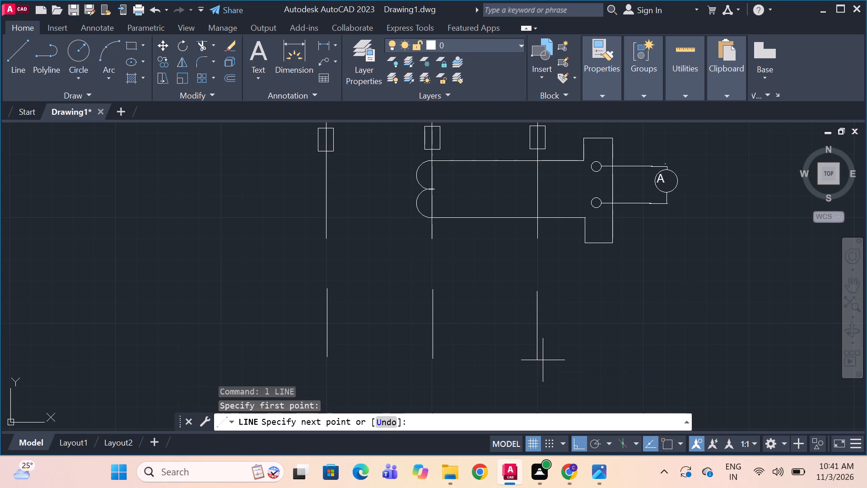
left_click(543, 360)
key("space")
key("v")
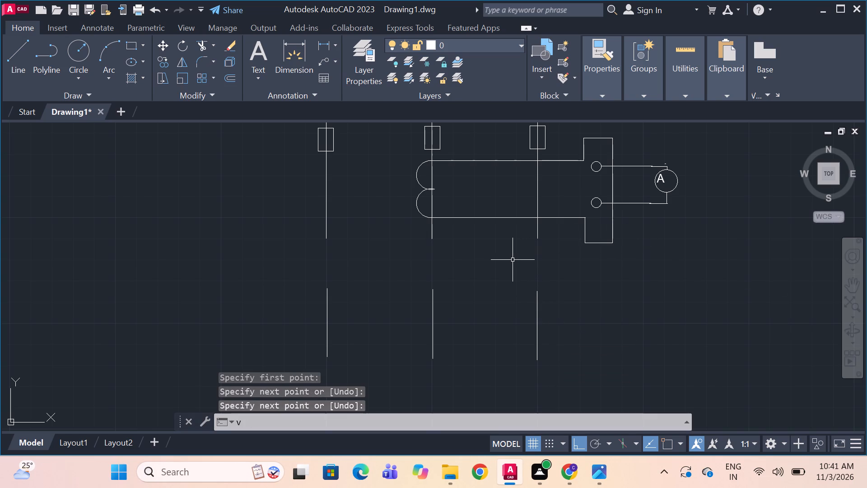
key("Escape")
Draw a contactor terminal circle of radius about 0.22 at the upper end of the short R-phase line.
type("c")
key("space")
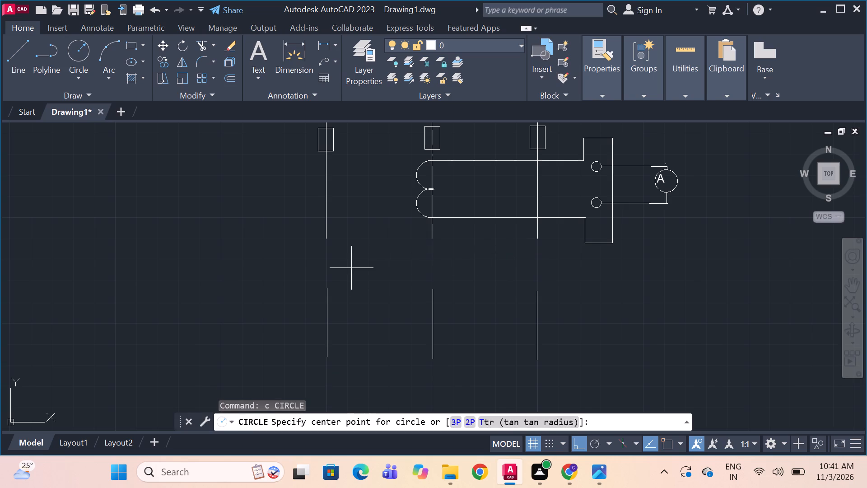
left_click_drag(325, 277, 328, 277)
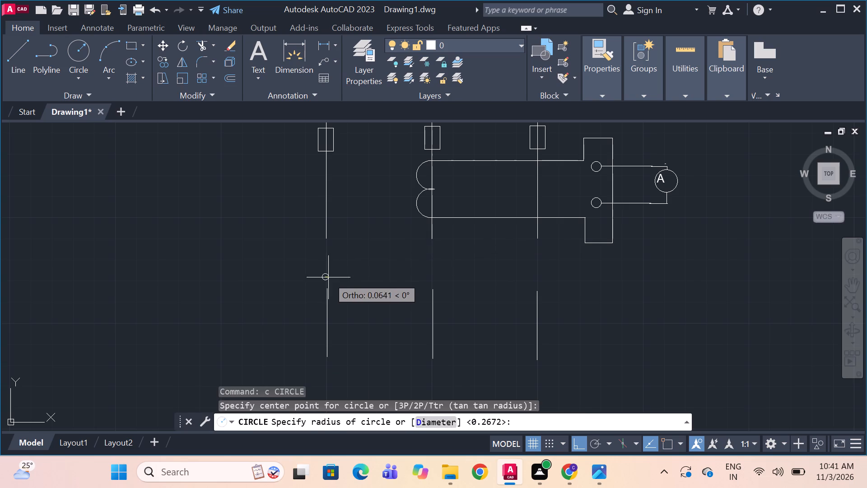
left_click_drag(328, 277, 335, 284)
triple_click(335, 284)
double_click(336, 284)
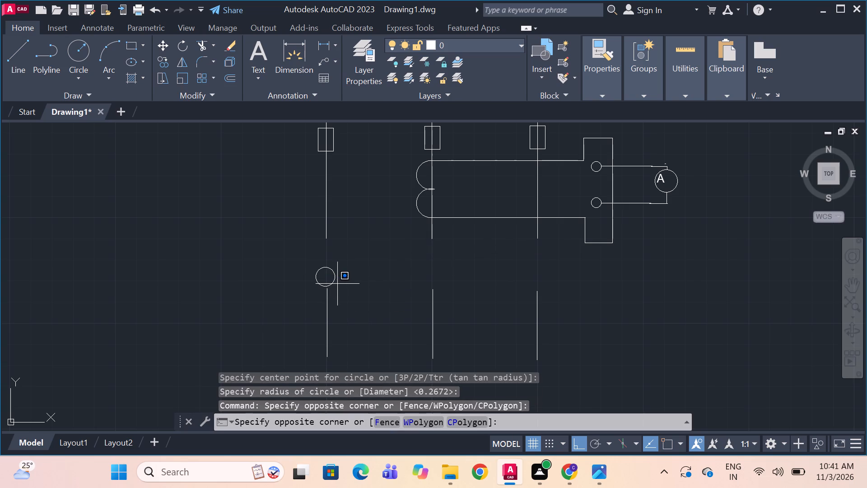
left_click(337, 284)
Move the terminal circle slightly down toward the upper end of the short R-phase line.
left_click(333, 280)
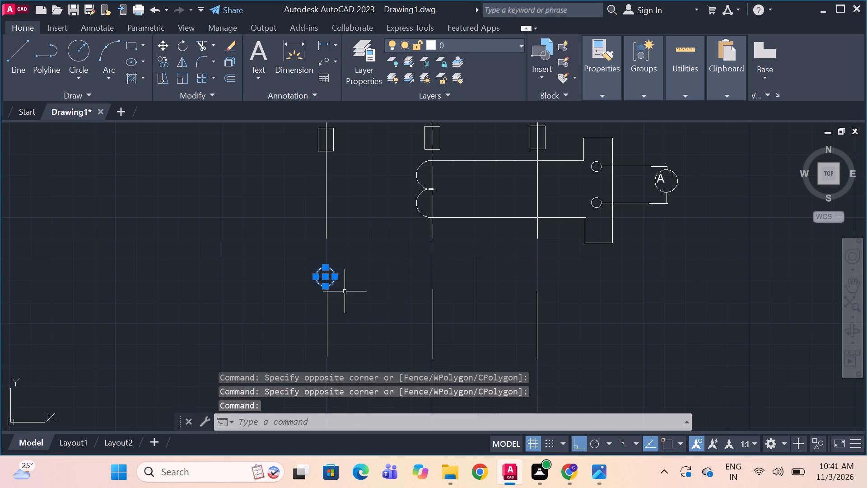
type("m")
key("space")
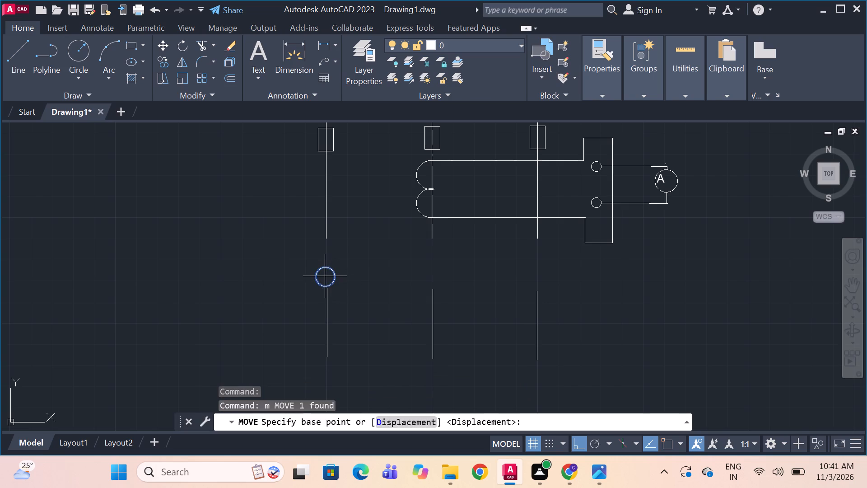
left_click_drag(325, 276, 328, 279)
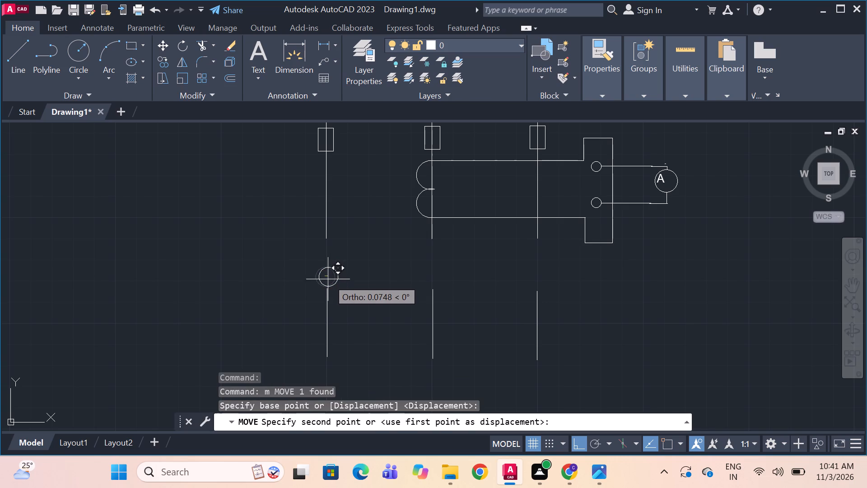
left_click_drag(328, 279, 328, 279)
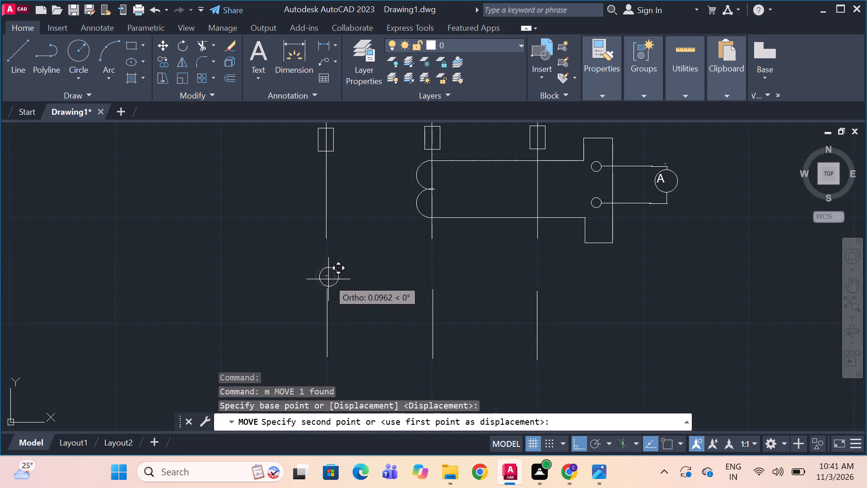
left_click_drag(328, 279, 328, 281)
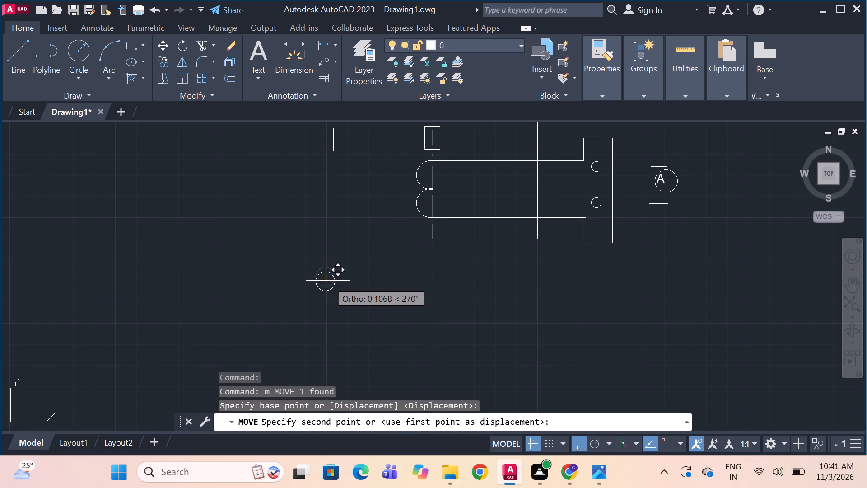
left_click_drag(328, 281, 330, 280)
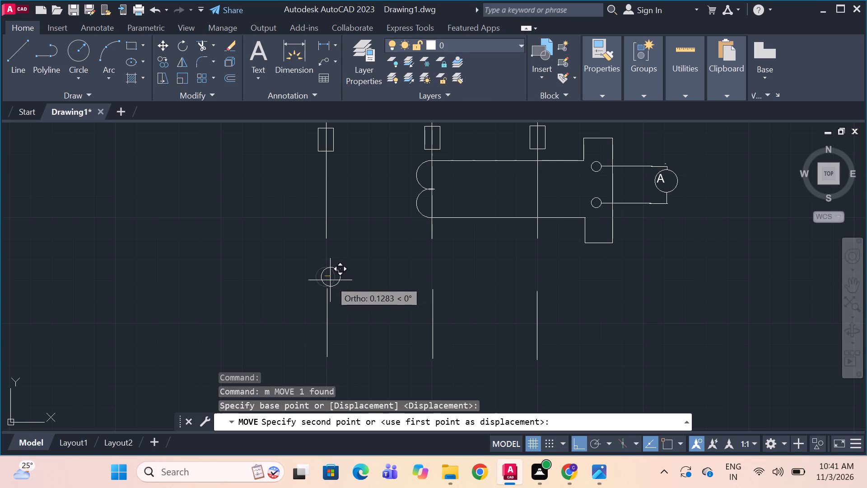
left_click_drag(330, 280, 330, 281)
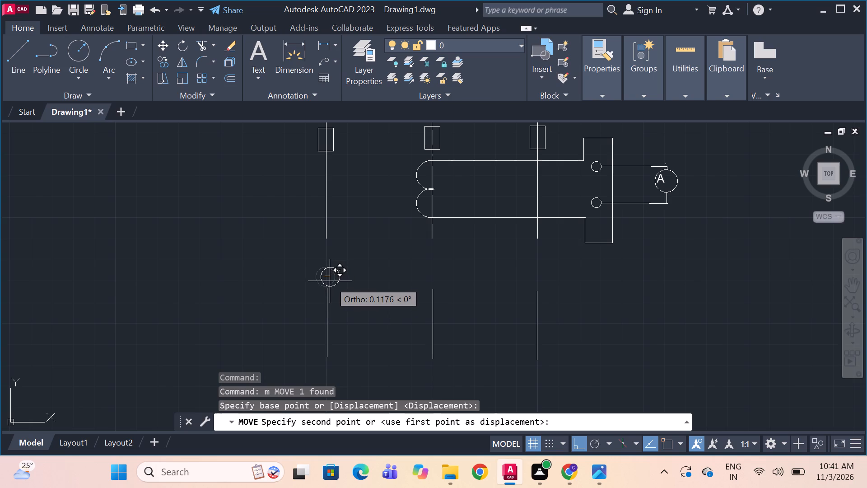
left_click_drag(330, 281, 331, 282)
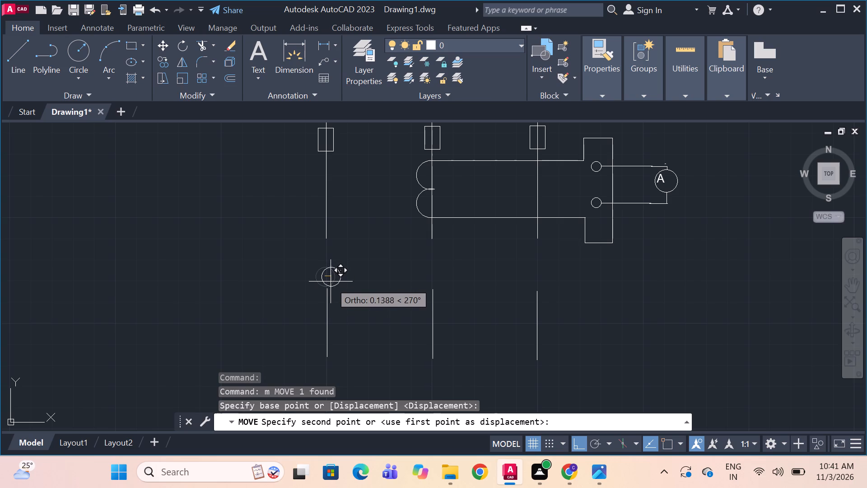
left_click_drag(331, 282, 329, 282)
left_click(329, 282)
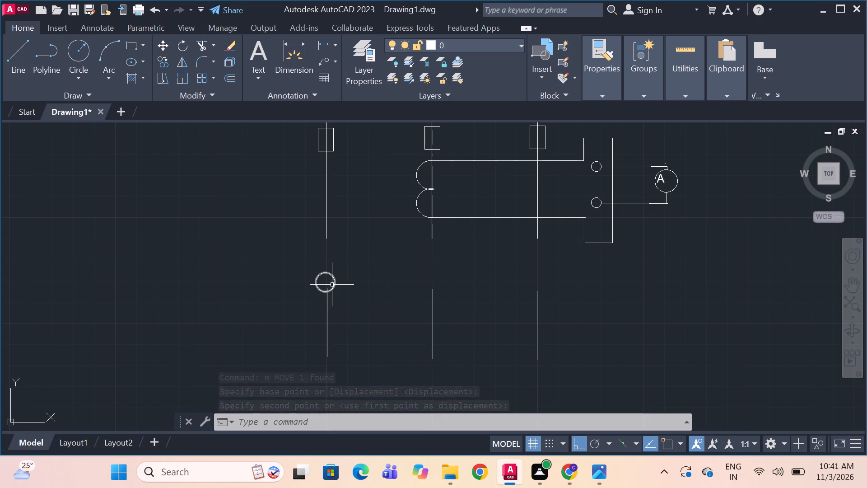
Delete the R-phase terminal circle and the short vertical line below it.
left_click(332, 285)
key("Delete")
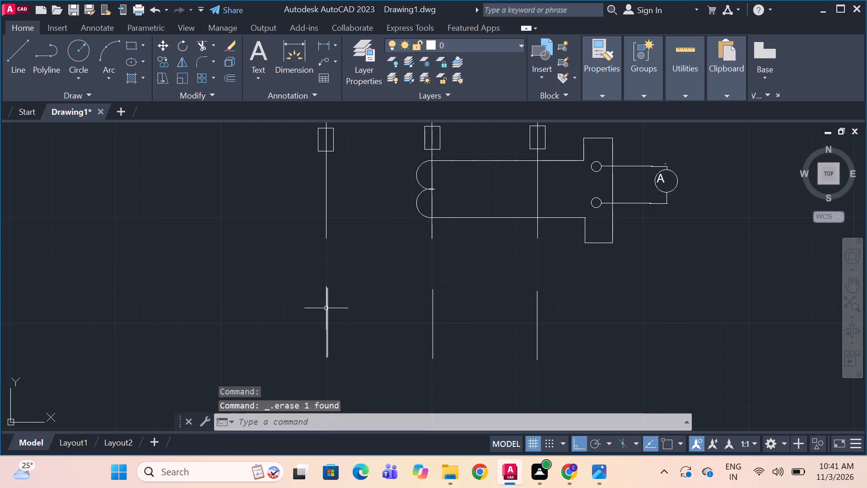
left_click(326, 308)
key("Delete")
Draw a small contactor terminal circle below the R-phase conductor, centred on its axis and separated by a gap.
type("c")
key("space")
left_click_drag(326, 291, 326, 291)
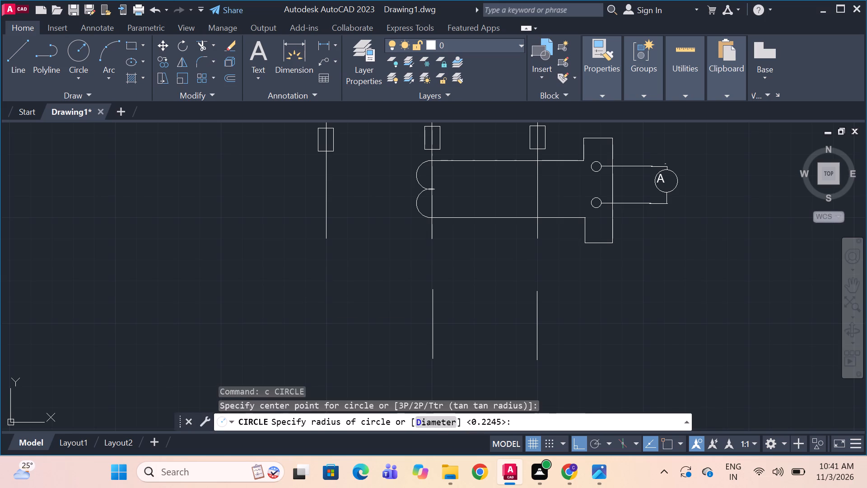
left_click_drag(326, 291, 334, 297)
left_click(334, 297)
Check the contactor layout in the dol.jpeg reference and move the R-phase terminal circle up toward the conductor's lower end.
left_click(334, 297)
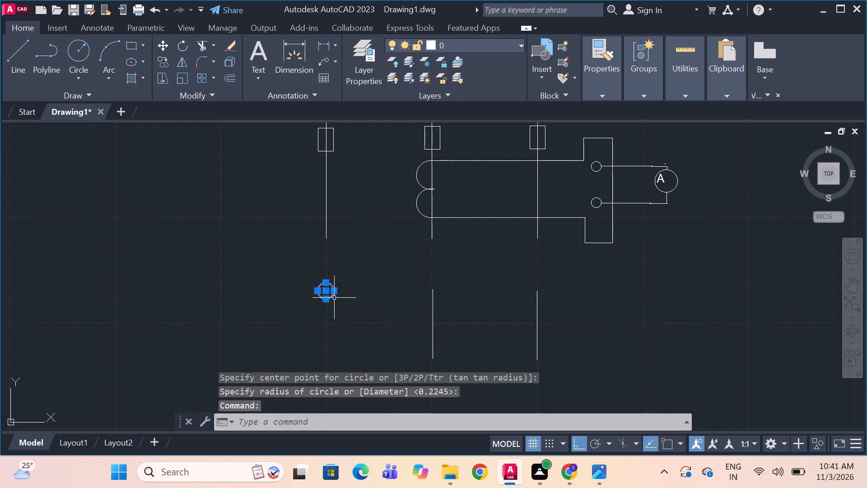
key("alt+Tab")
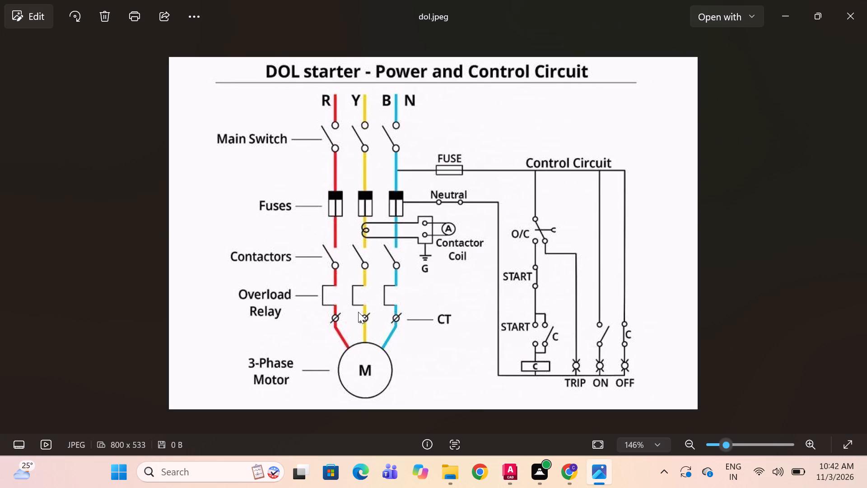
key("alt+Tab")
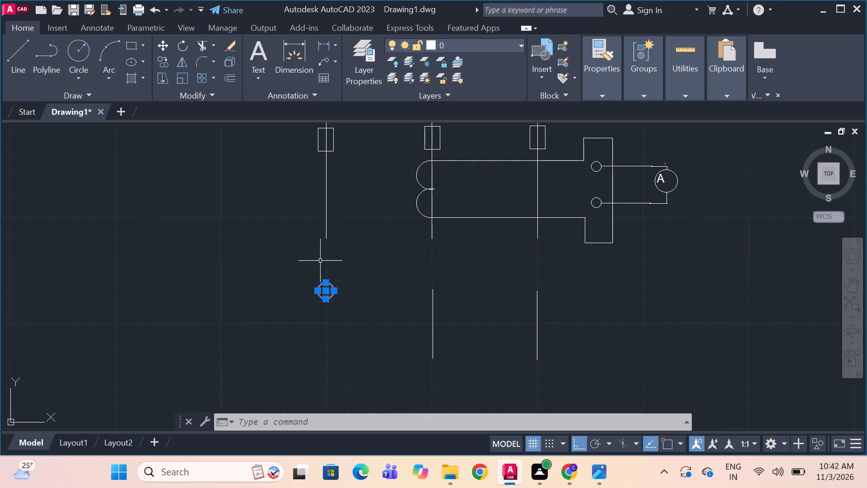
left_click(326, 292)
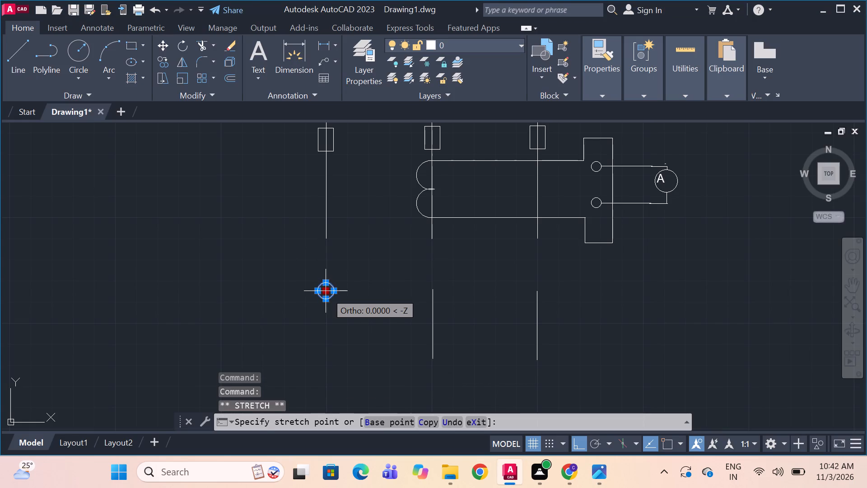
type("m")
key("space")
left_click_drag(326, 292, 326, 288)
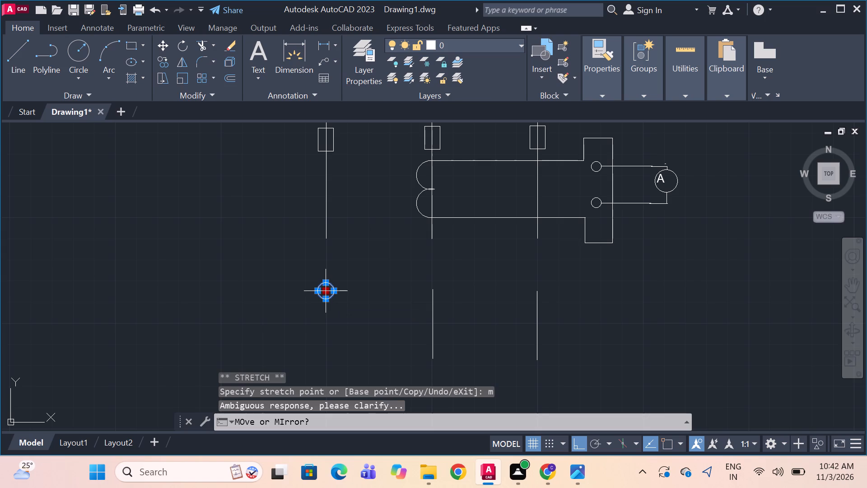
left_click_drag(326, 288, 328, 274)
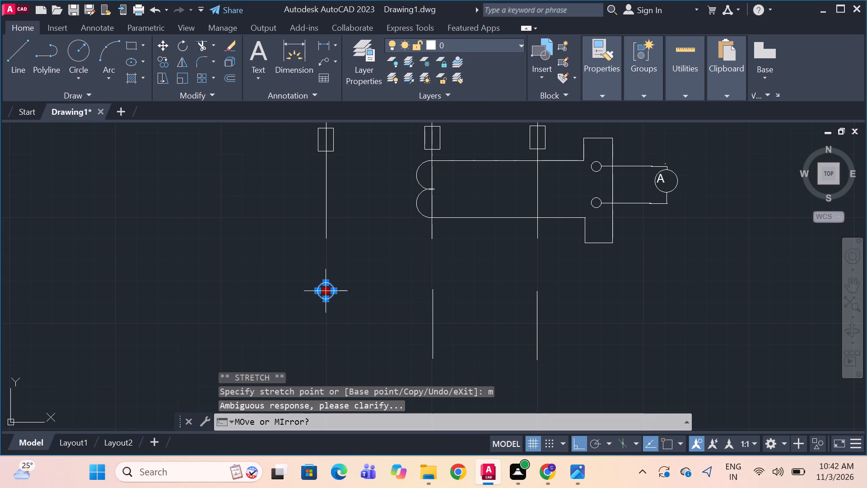
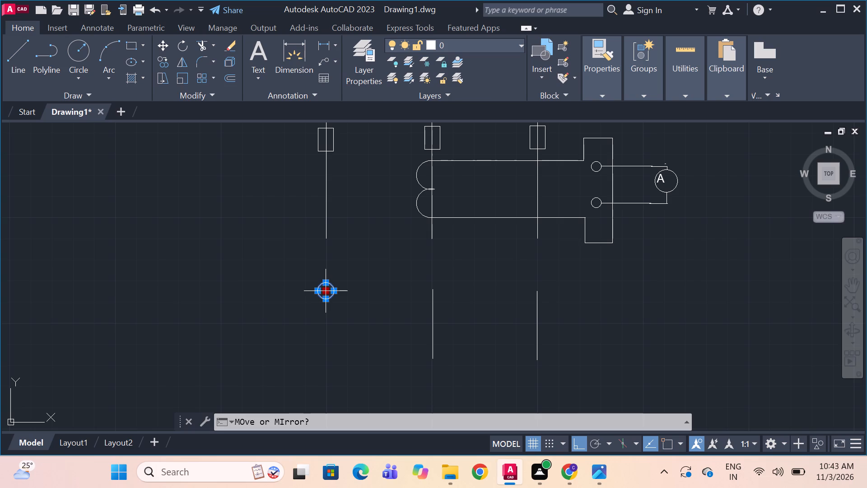
Move the R-phase contactor terminal circle slightly further up along its axis toward the conductor's lower end.
key("Escape")
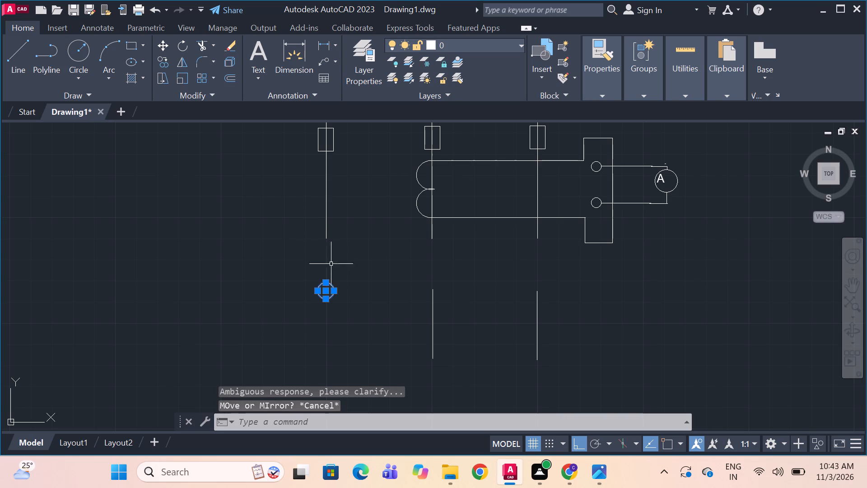
left_click_drag(325, 292, 325, 281)
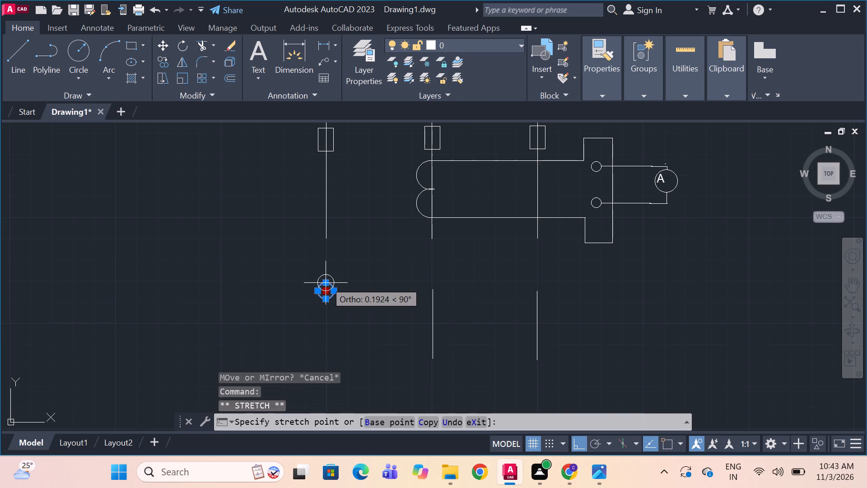
left_click_drag(325, 281, 326, 277)
left_click(326, 277)
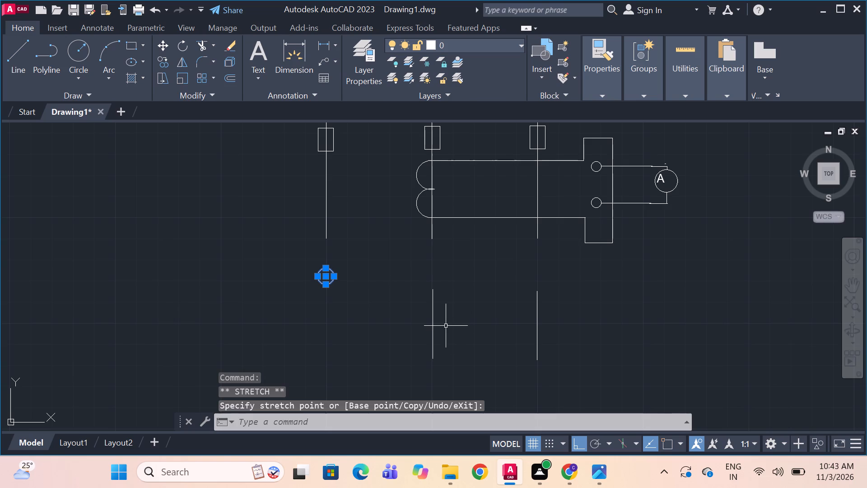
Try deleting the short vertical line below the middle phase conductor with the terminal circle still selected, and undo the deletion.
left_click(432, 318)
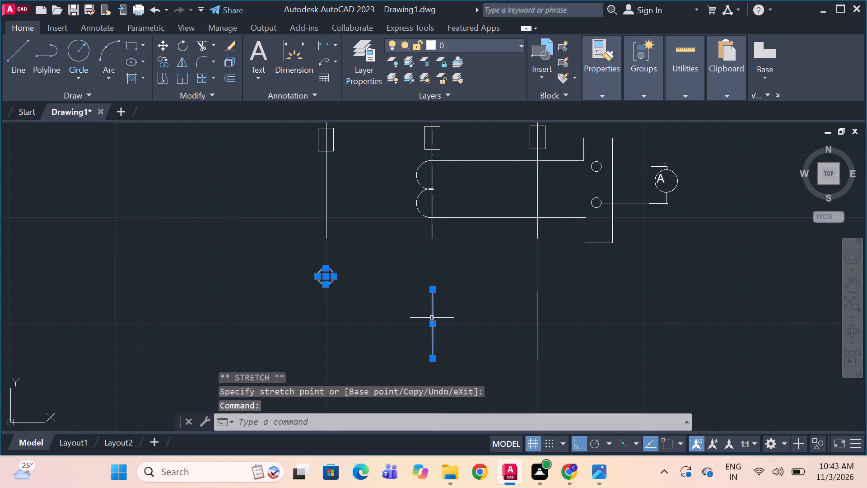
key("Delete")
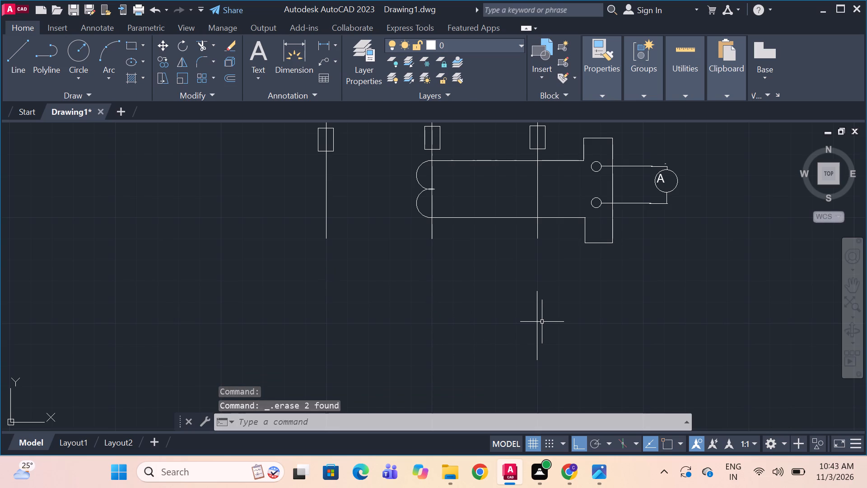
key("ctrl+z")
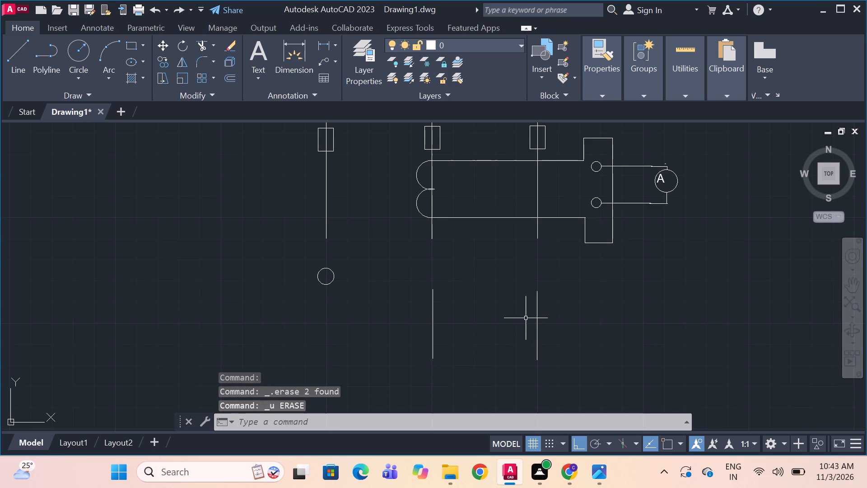
Delete only the short vertical line below the middle phase conductor.
left_click(435, 316)
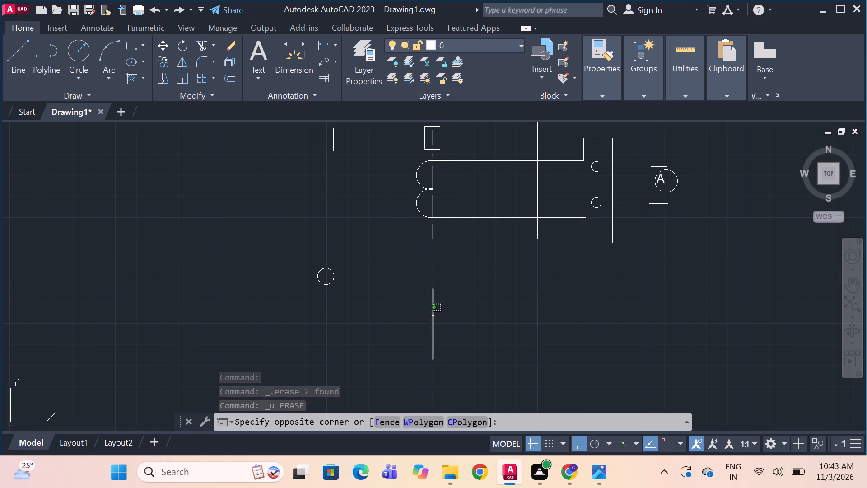
left_click(433, 324)
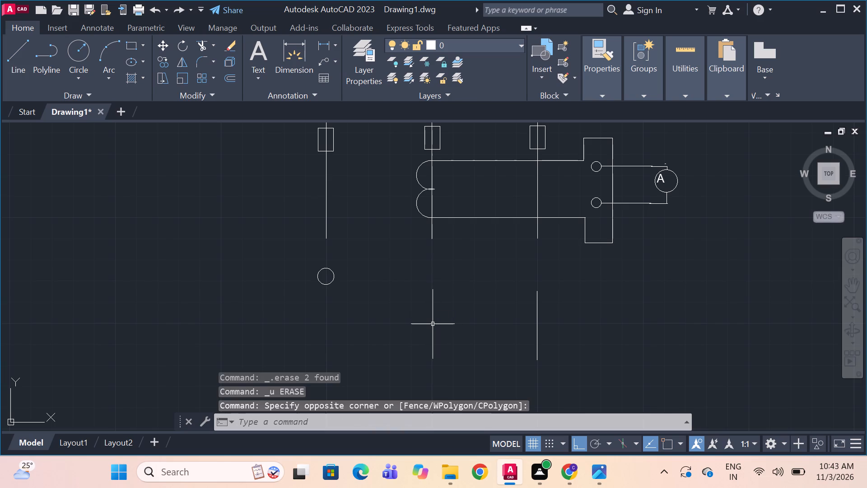
left_click(433, 324)
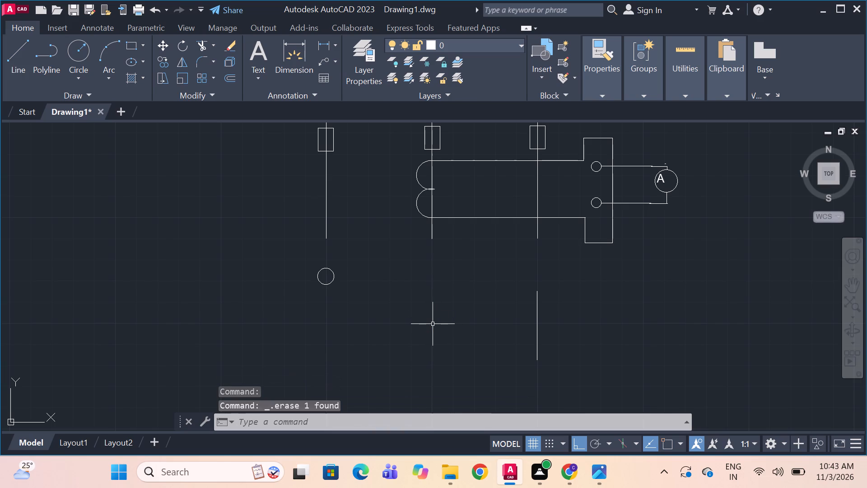
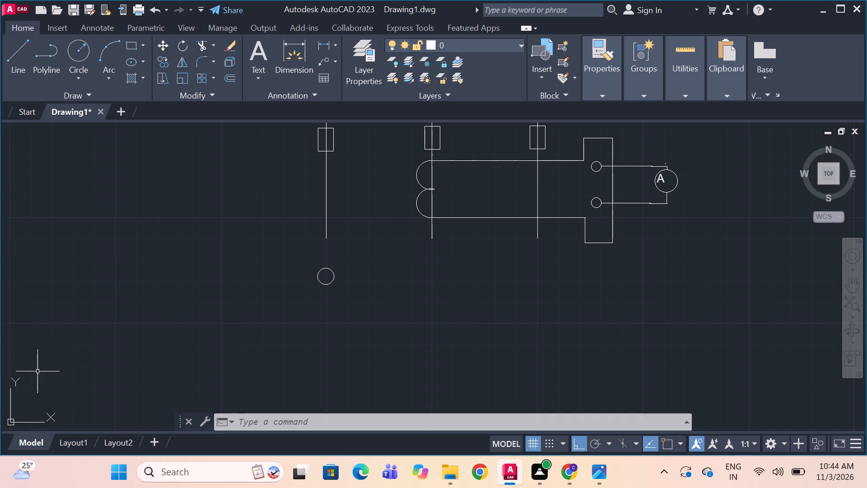
Draw a short vertical line downward from the bottom of the R-phase contactor terminal circle.
key("l")
key("space")
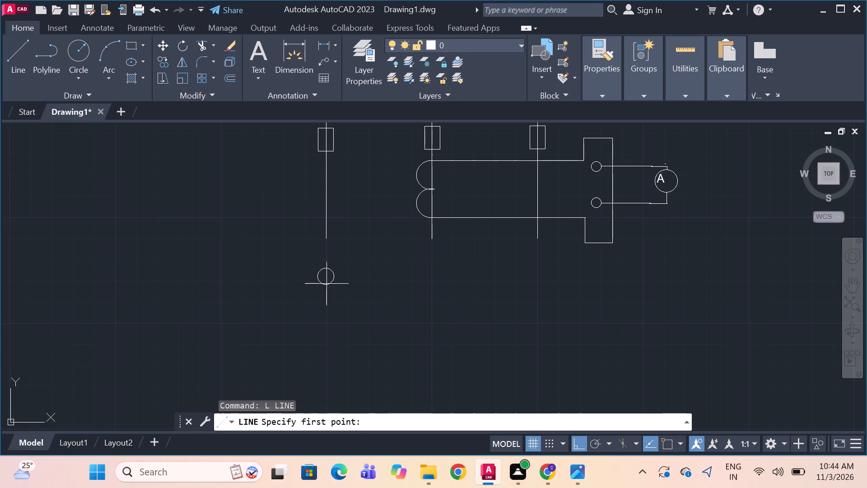
left_click_drag(326, 285, 326, 295)
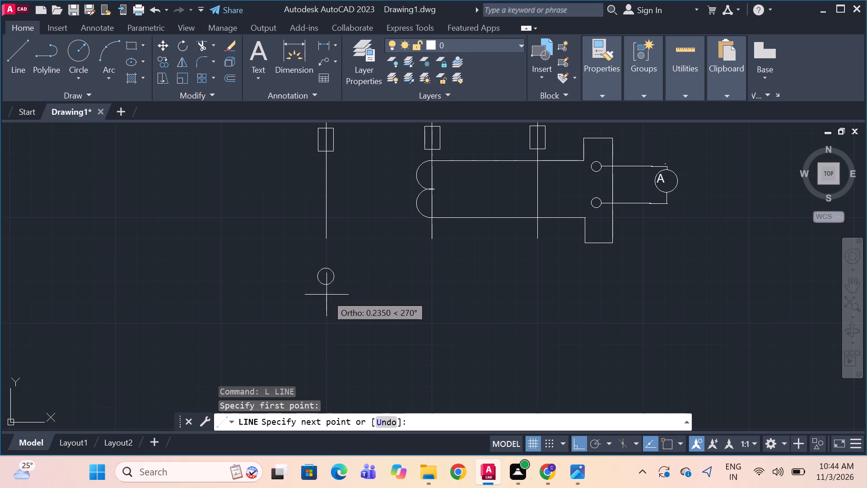
left_click_drag(326, 295, 326, 324)
left_click(326, 324)
key("space")
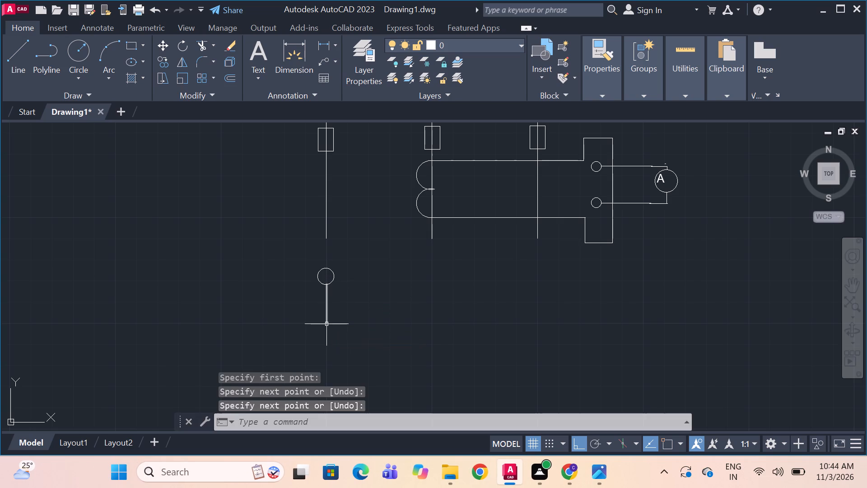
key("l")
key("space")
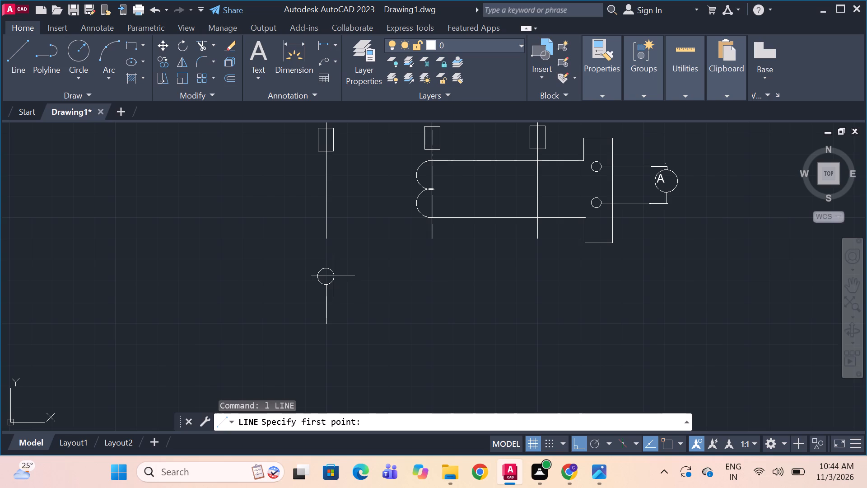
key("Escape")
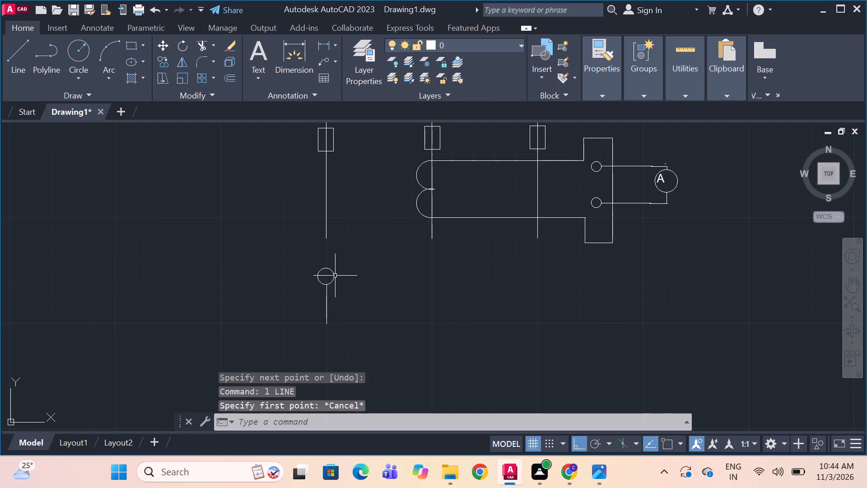
Copy the R-phase terminal circle and paste it below the middle phase conductor, centred on the conductor's axis.
left_click(334, 275)
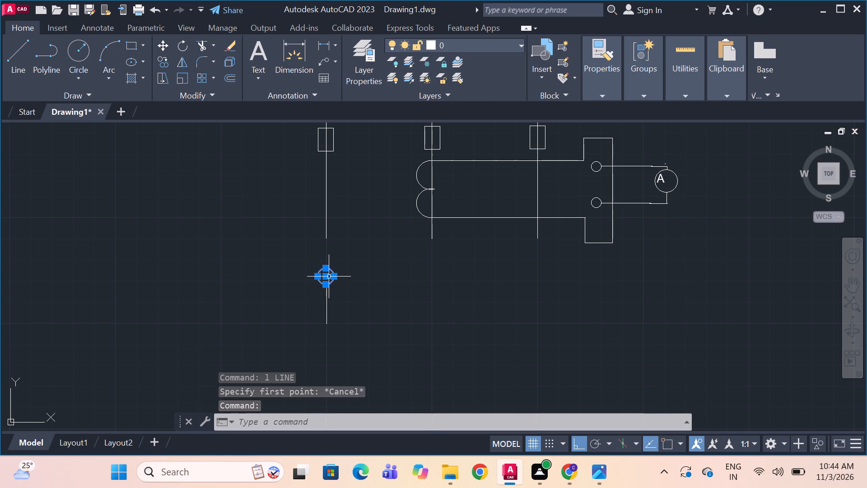
key("ctrl+c")
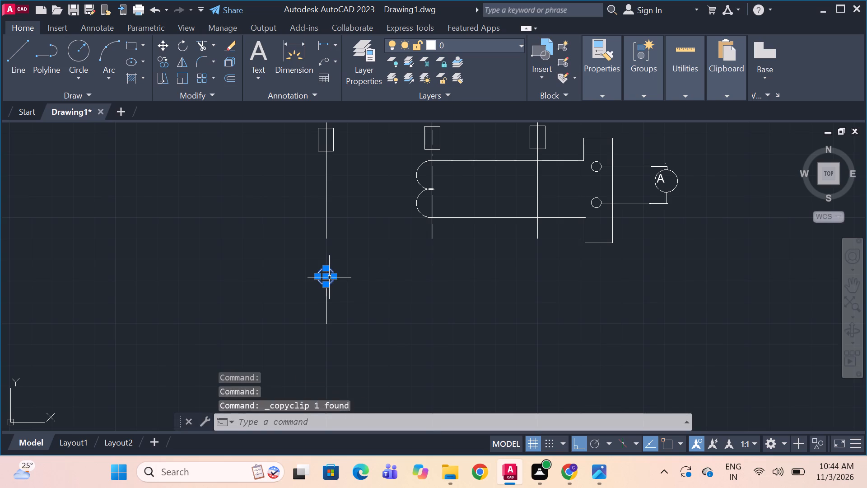
key("ctrl+v")
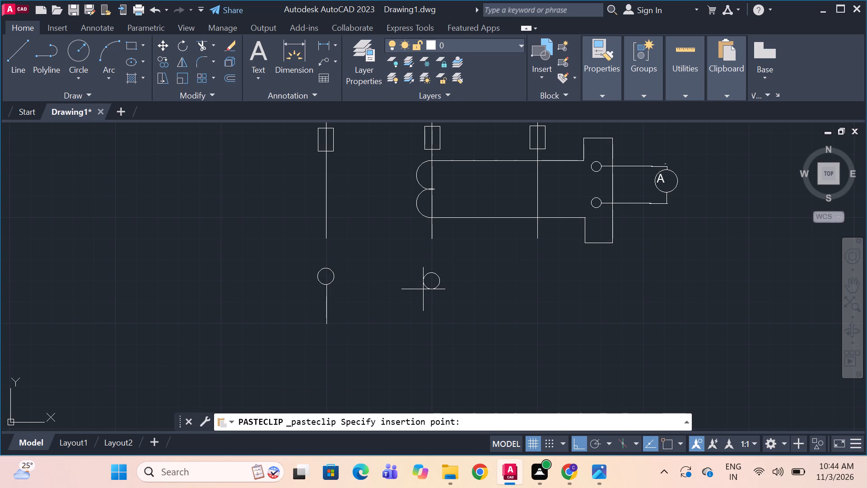
left_click(423, 289)
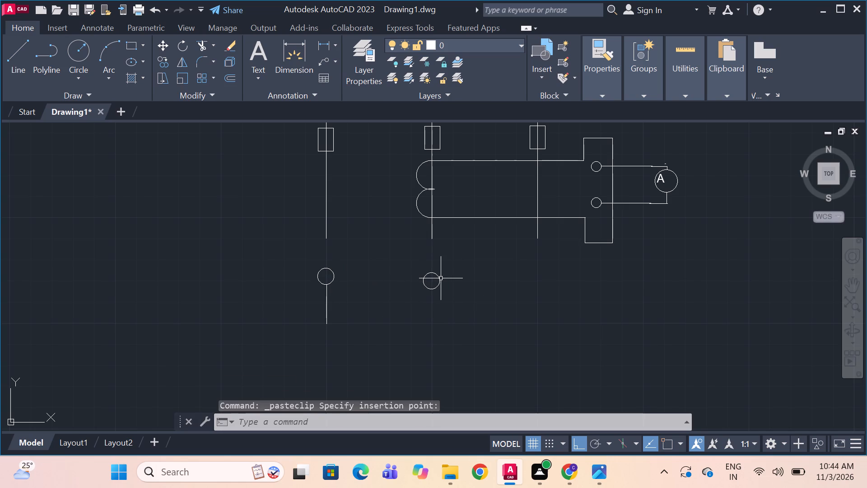
Move the pasted middle-phase terminal circle up about 0.1 to line it up with the R-phase circle.
left_click(438, 278)
left_click(431, 281)
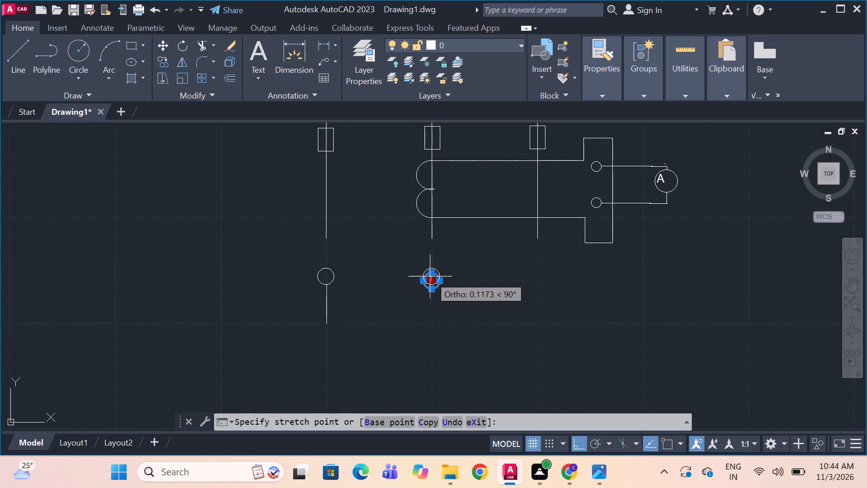
left_click(430, 277)
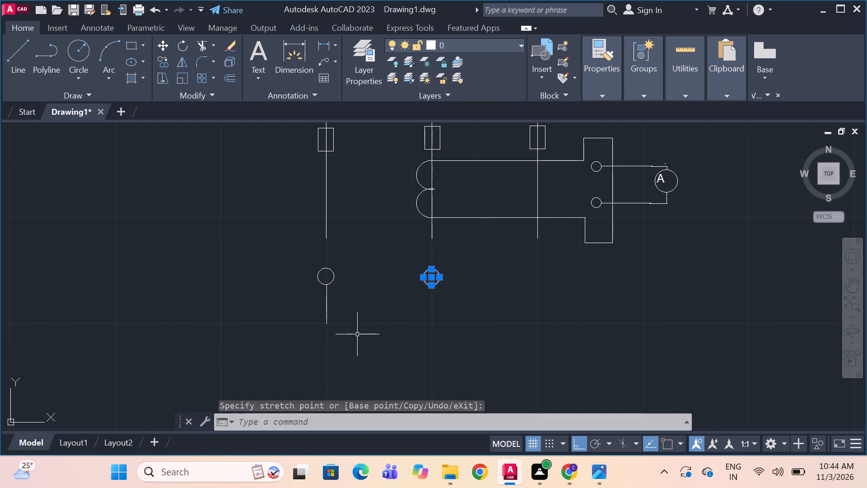
left_click(439, 298)
key("Escape")
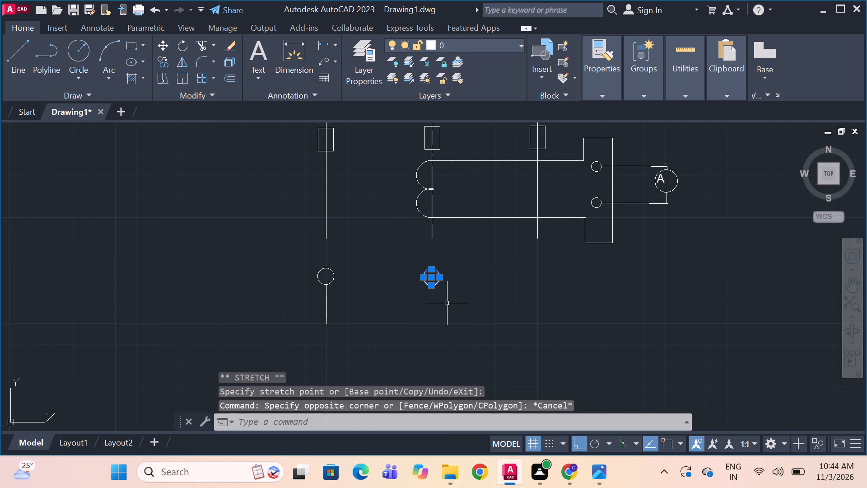
left_click(469, 293)
key("Escape")
Paste another terminal circle below the third phase conductor, level with the other two circles.
key("space")
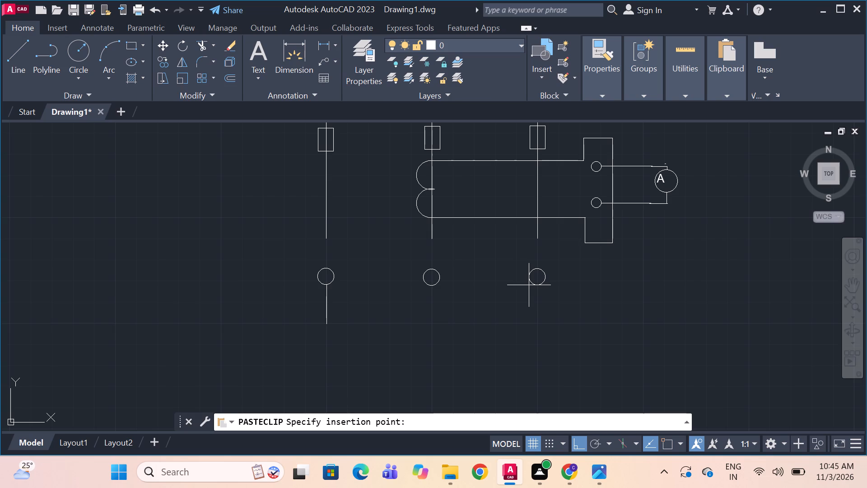
left_click(529, 285)
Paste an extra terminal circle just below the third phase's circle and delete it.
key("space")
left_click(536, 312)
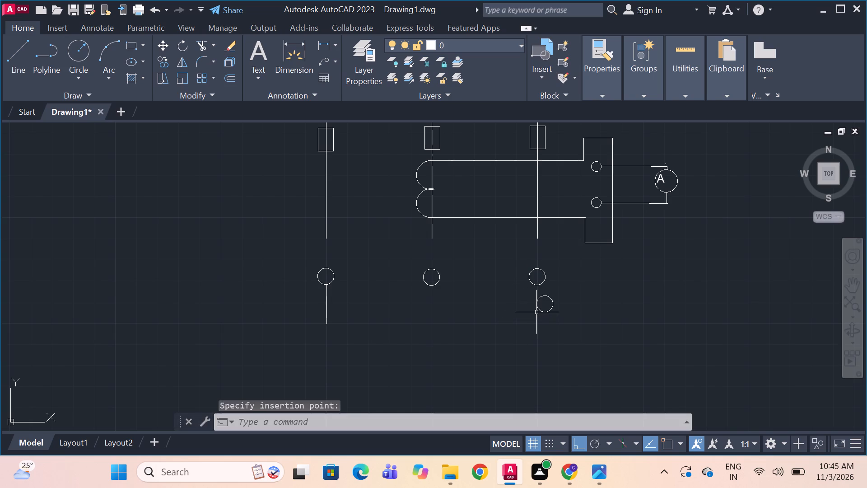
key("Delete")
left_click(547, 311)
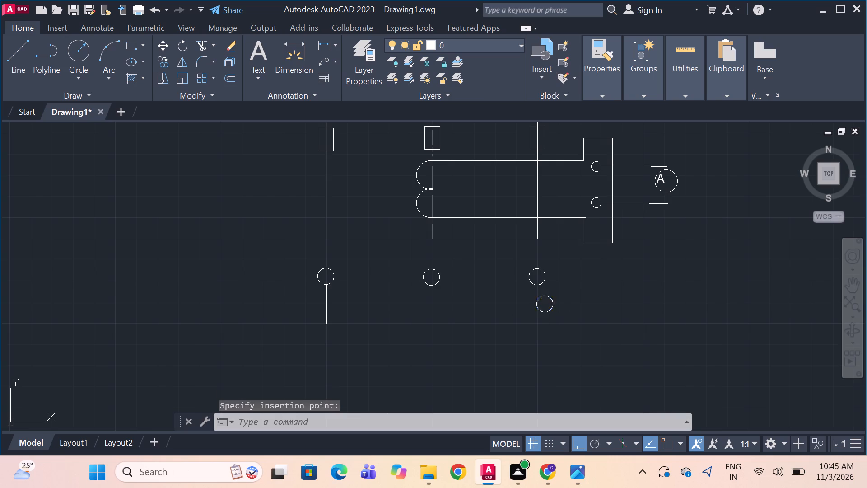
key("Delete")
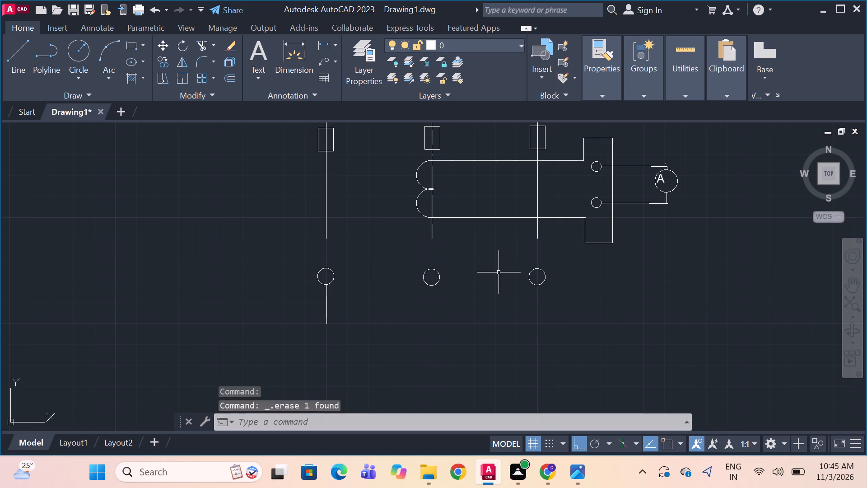
Draw a vertical line about 0.9 long downward from the bottom of the middle-phase terminal circle.
key("l")
key("space")
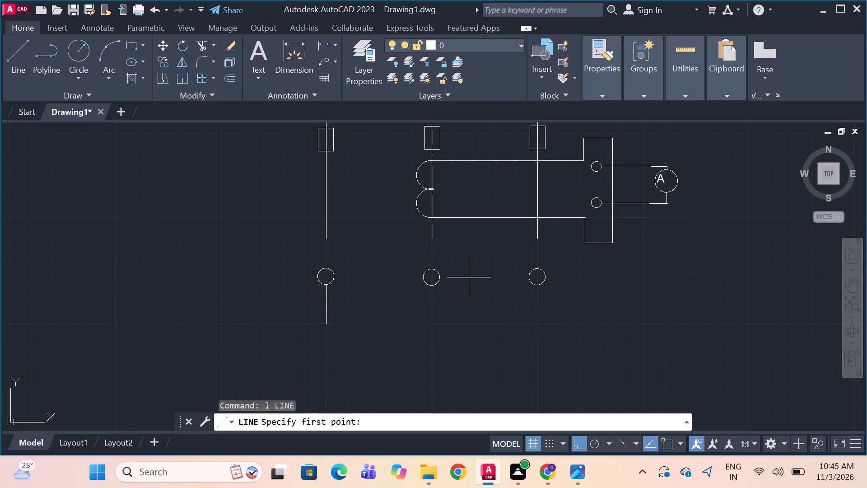
left_click_drag(432, 286, 429, 324)
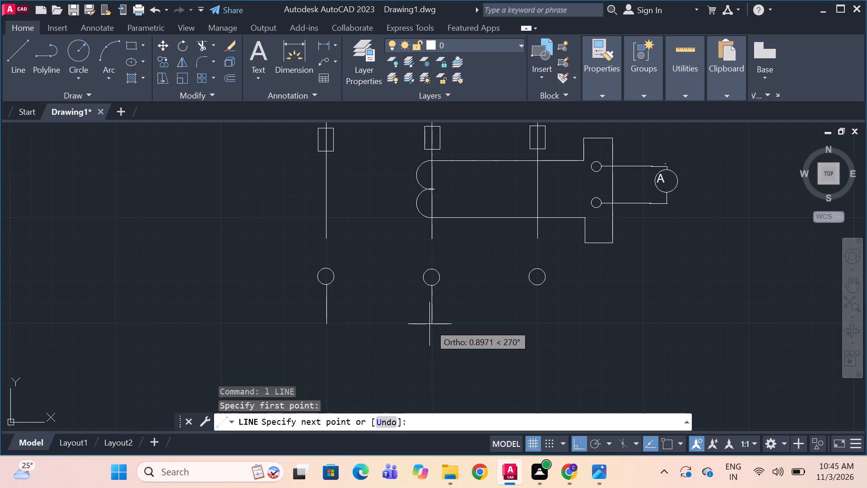
left_click(429, 324)
key("space")
Draw a similar vertical line downward from the bottom of the third phase's terminal circle.
key("l")
key("space")
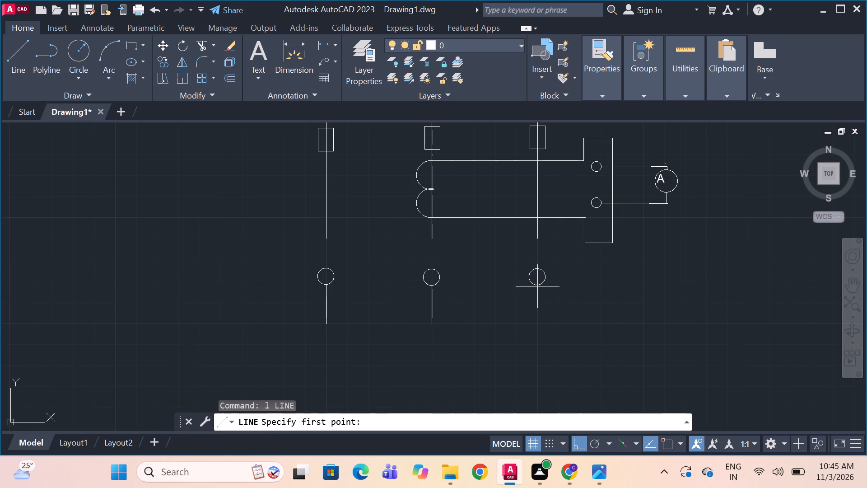
left_click_drag(537, 284, 537, 304)
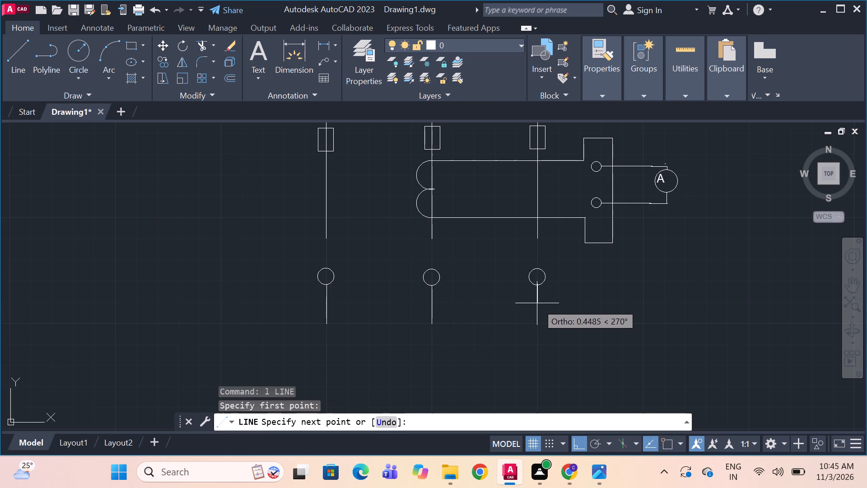
left_click_drag(537, 304, 537, 326)
triple_click(537, 326)
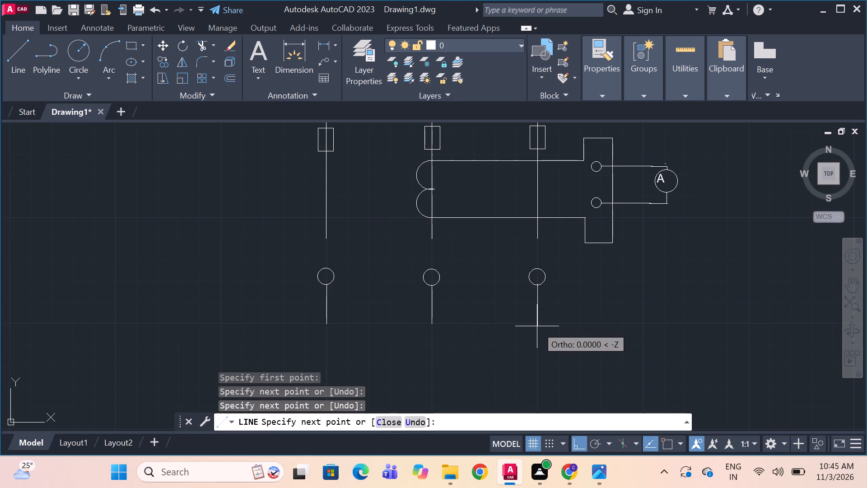
key("space")
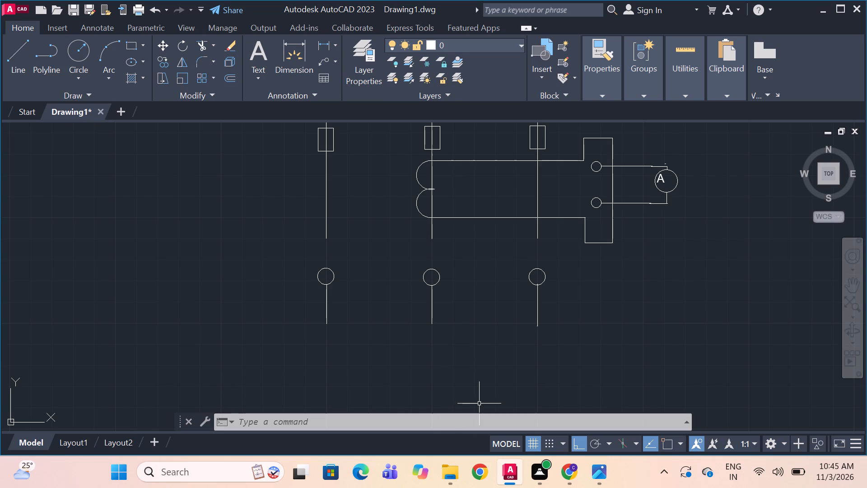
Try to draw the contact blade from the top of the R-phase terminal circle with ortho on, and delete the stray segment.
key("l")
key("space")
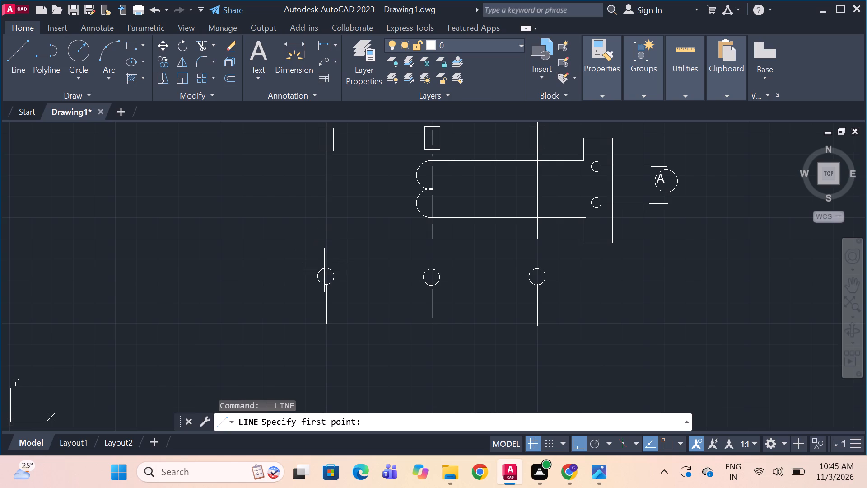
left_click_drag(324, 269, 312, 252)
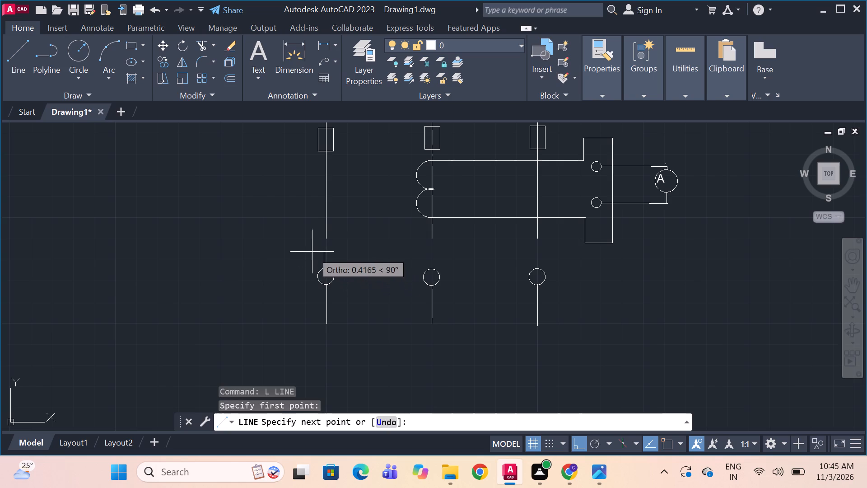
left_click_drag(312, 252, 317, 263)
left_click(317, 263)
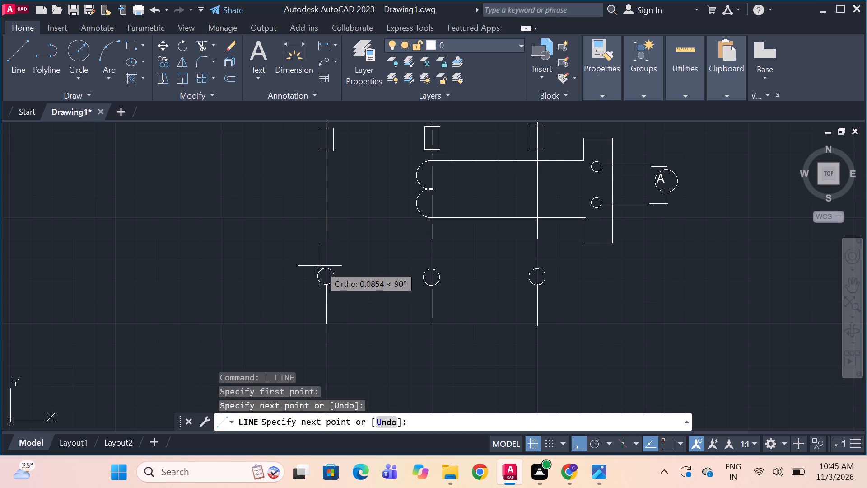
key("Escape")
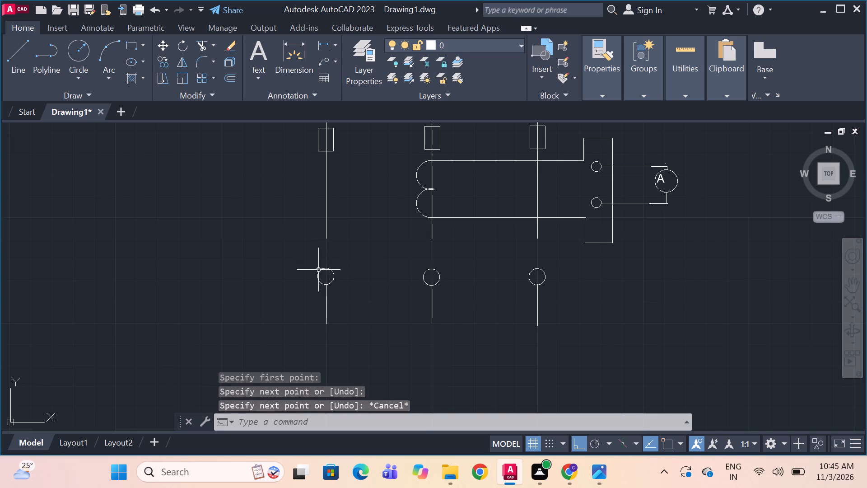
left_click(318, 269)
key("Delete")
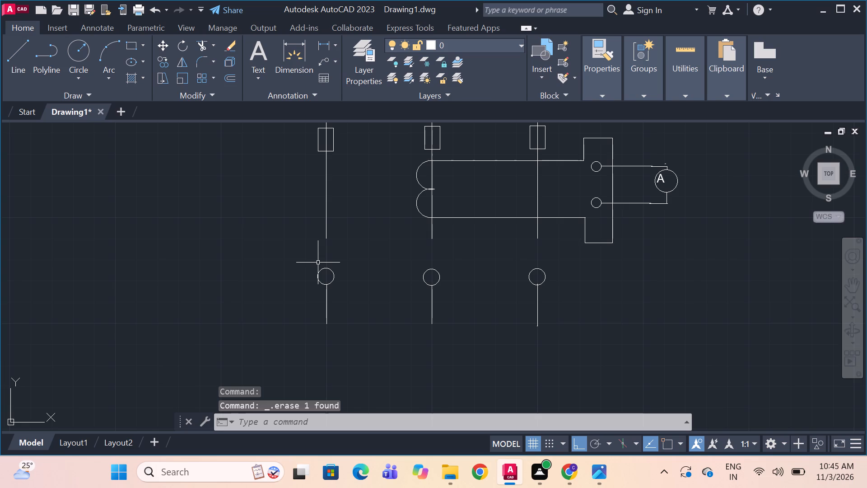
Turn ortho off and draw a slanted contact blade line up and to the left from the top of the R-phase terminal circle.
key("F8")
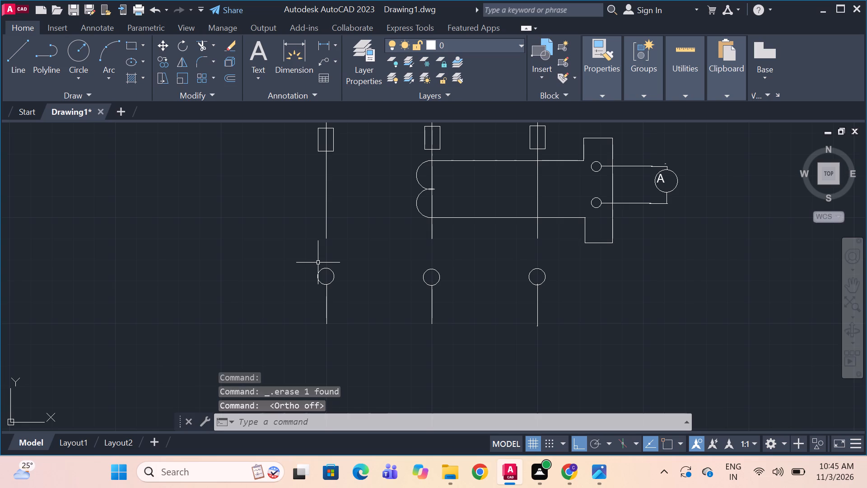
key("l")
key("space")
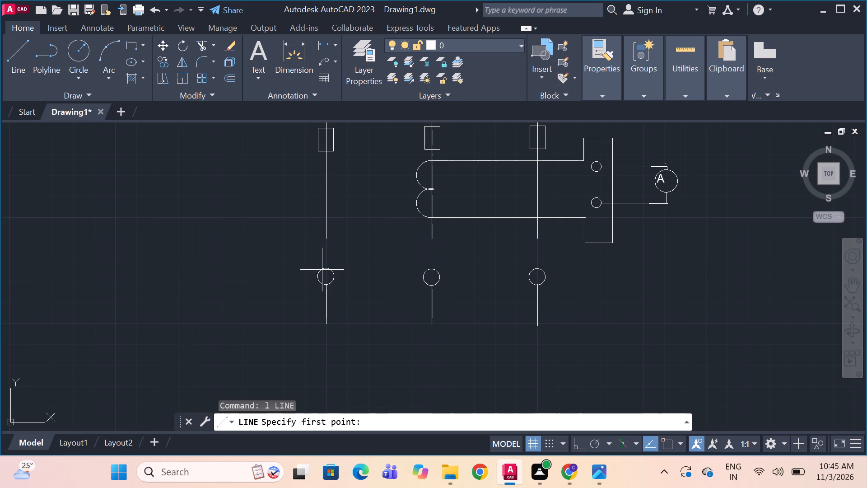
left_click_drag(322, 269, 312, 249)
left_click(310, 242)
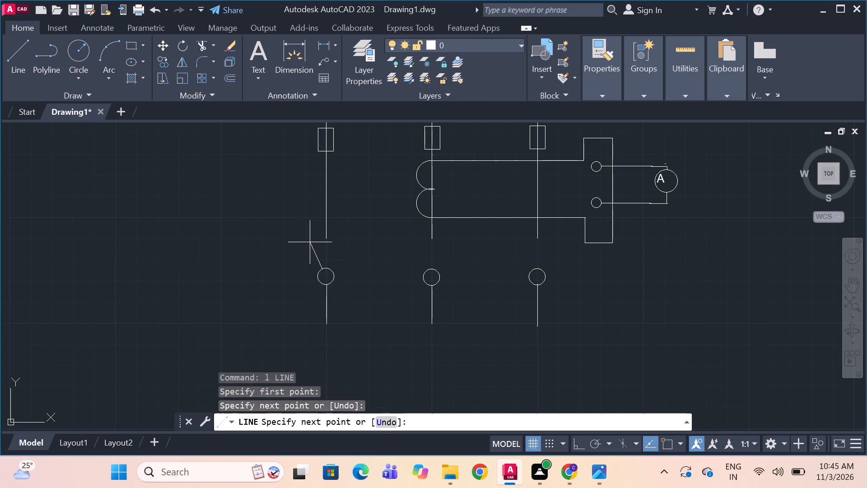
left_click(310, 242)
key("space")
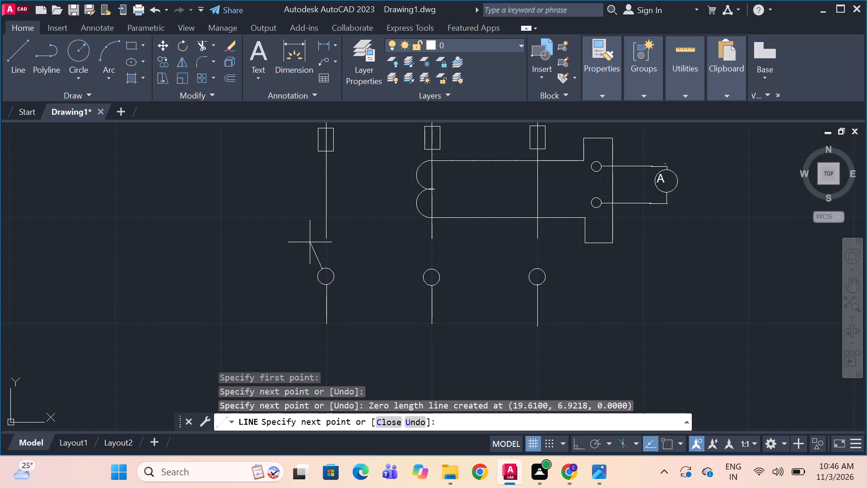
Draw a slanted contact blade line up and to the left from the top of the middle-phase terminal circle.
key("l")
key("space")
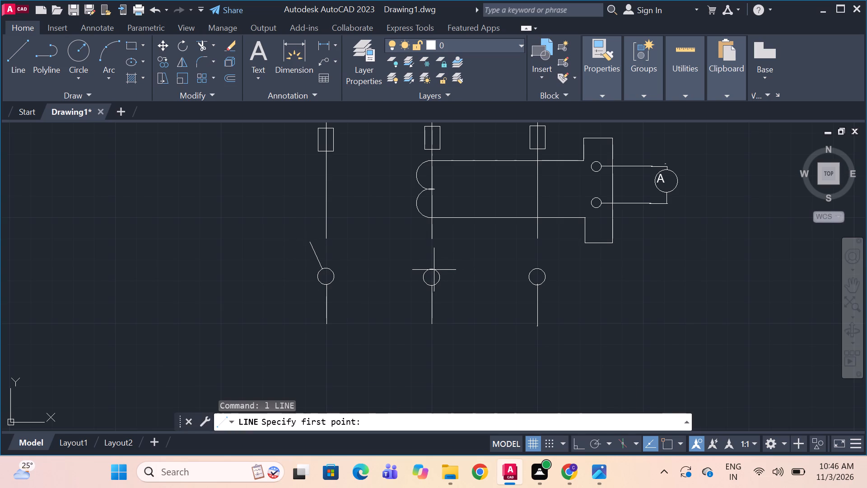
left_click_drag(428, 270, 418, 258)
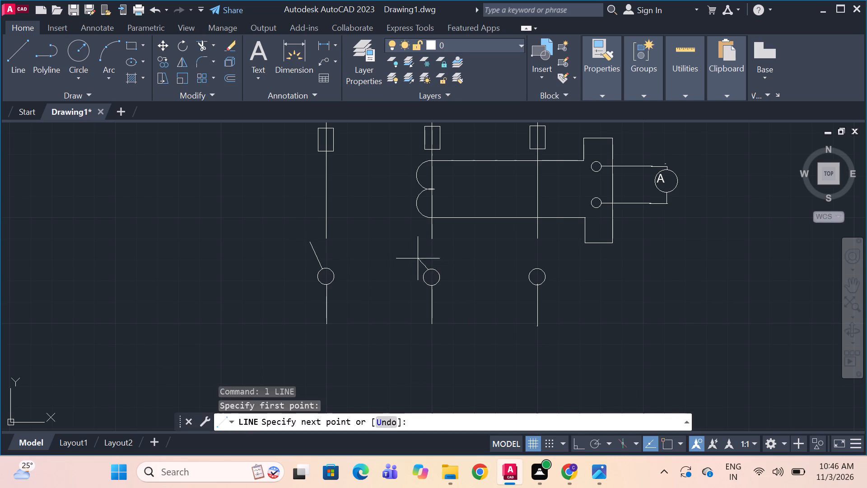
left_click_drag(418, 258, 414, 251)
double_click(413, 250)
left_click(412, 248)
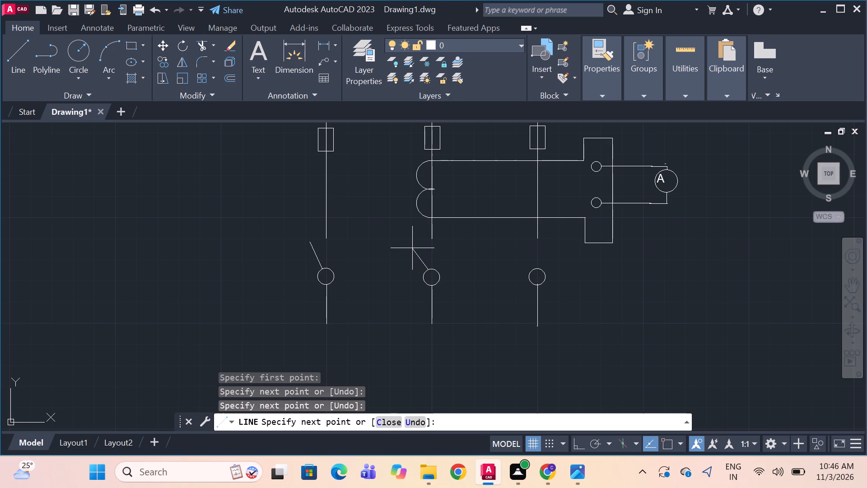
key("space")
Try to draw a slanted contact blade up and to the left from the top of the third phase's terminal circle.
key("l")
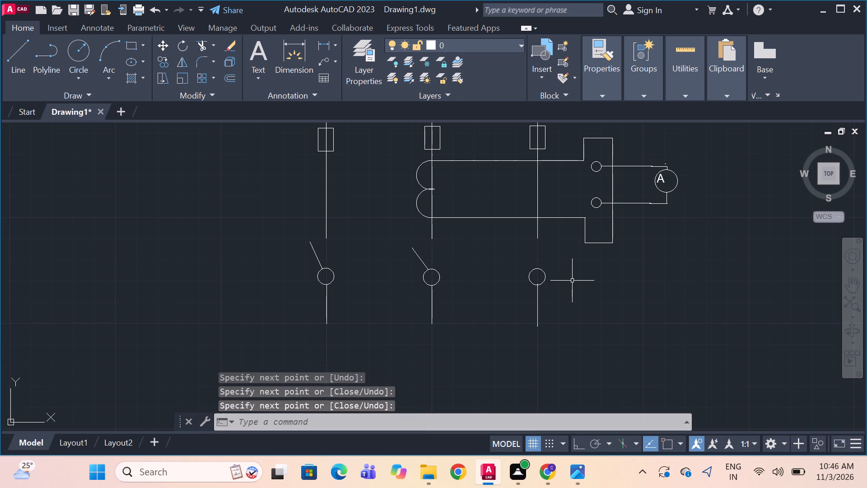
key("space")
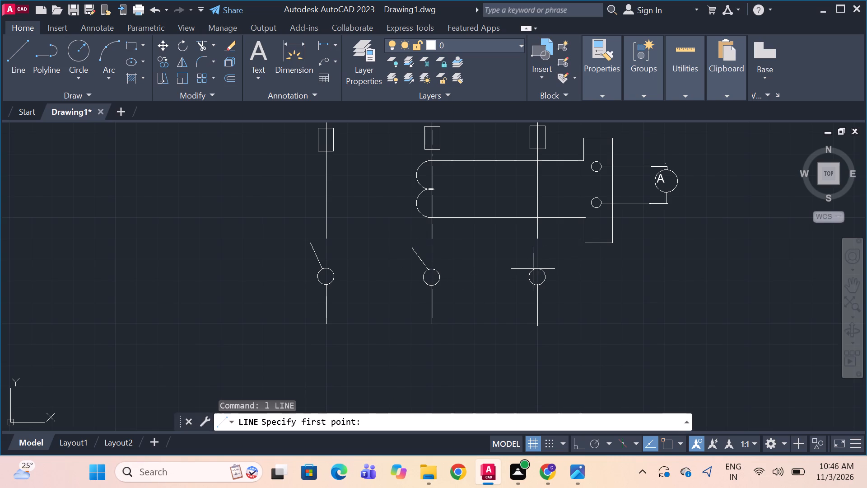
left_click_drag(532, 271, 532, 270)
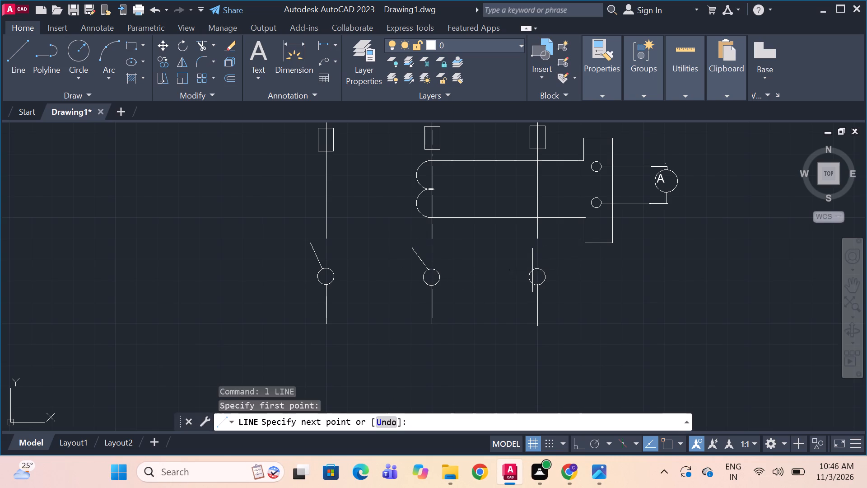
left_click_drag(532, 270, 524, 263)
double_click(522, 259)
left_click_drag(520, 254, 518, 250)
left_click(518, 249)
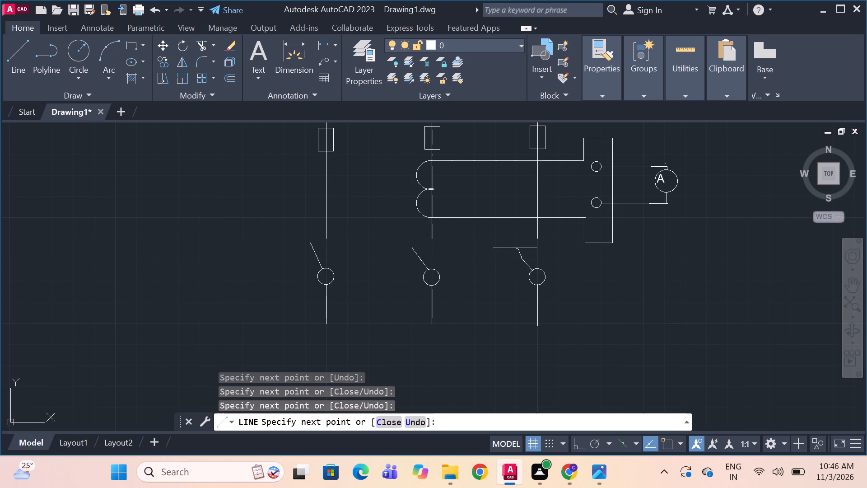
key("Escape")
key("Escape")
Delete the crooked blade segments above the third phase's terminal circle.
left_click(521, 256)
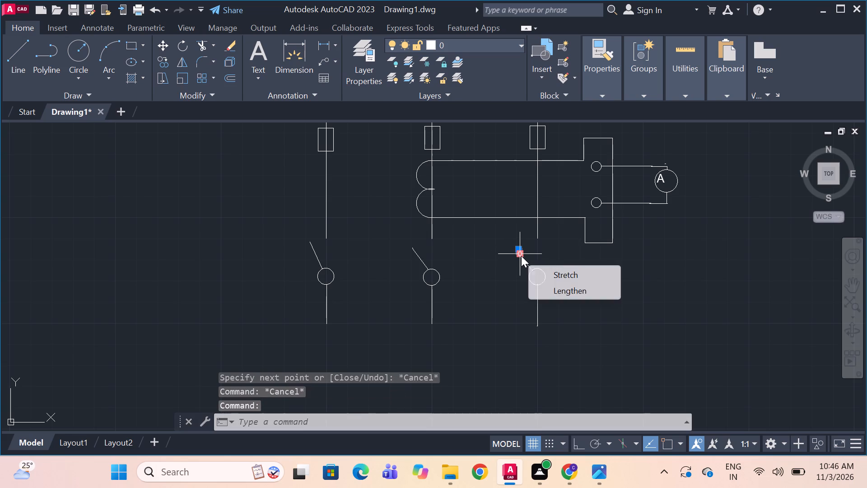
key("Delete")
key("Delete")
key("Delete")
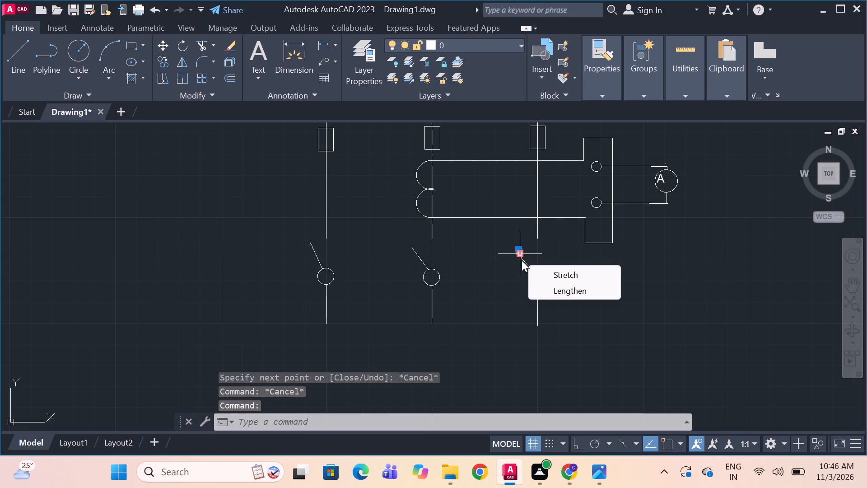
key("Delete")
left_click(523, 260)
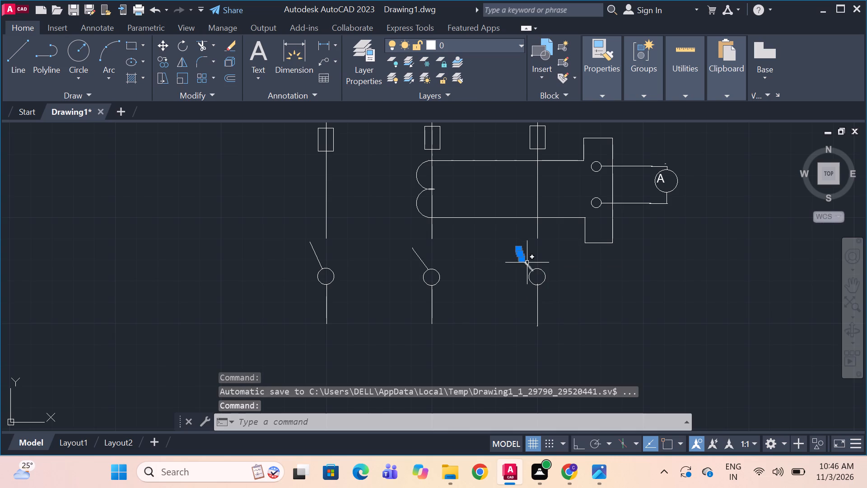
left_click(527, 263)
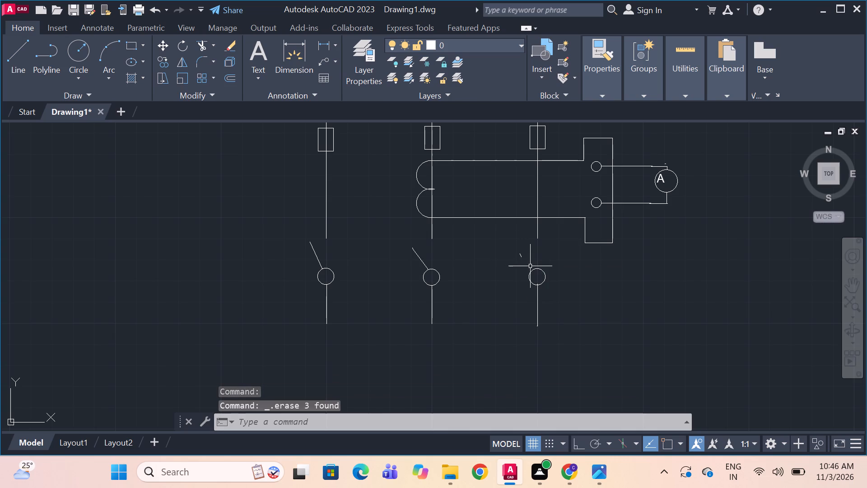
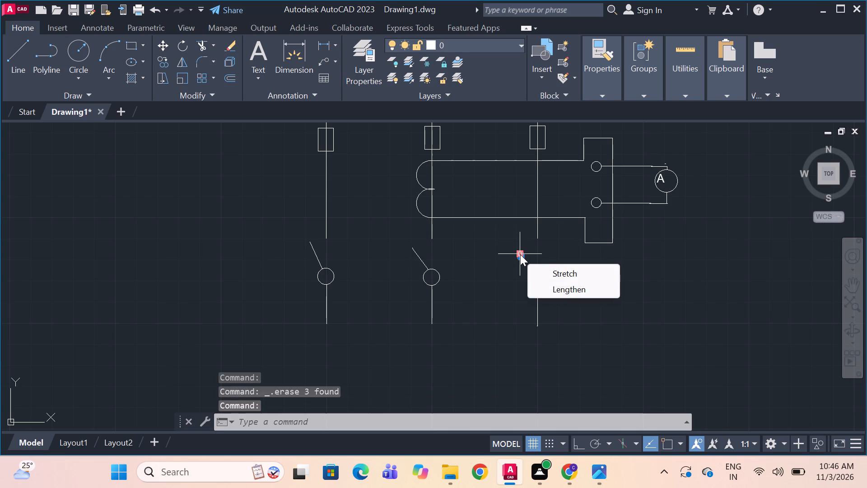
Try to delete the tiny leftover line segment just above and to the left of the third phase's terminal circle.
key("l")
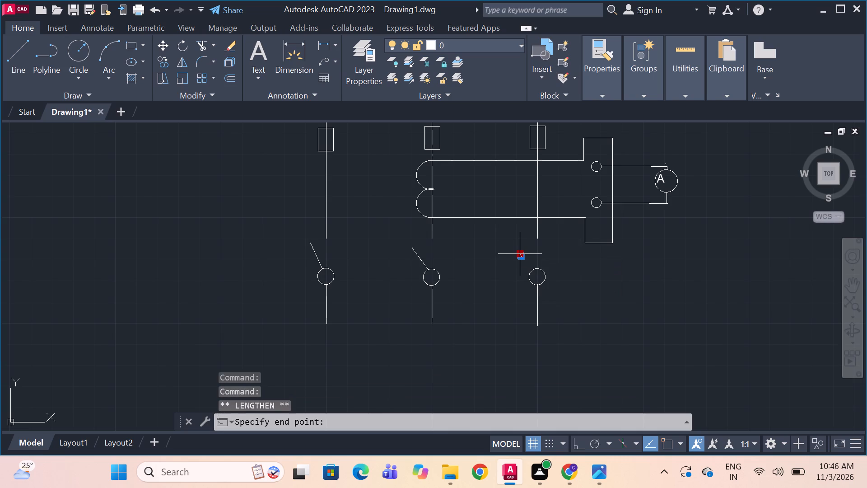
key("Delete")
key("Delete")
key("Delete")
key("Delete")
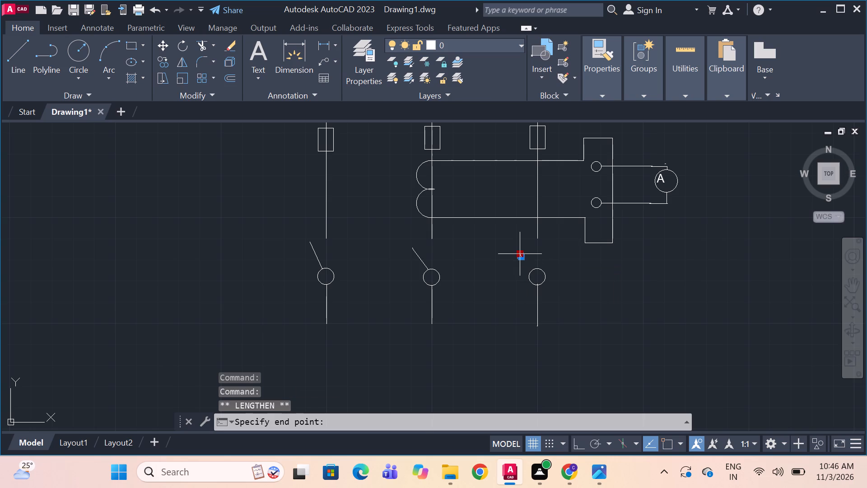
left_click(519, 254)
key("Delete")
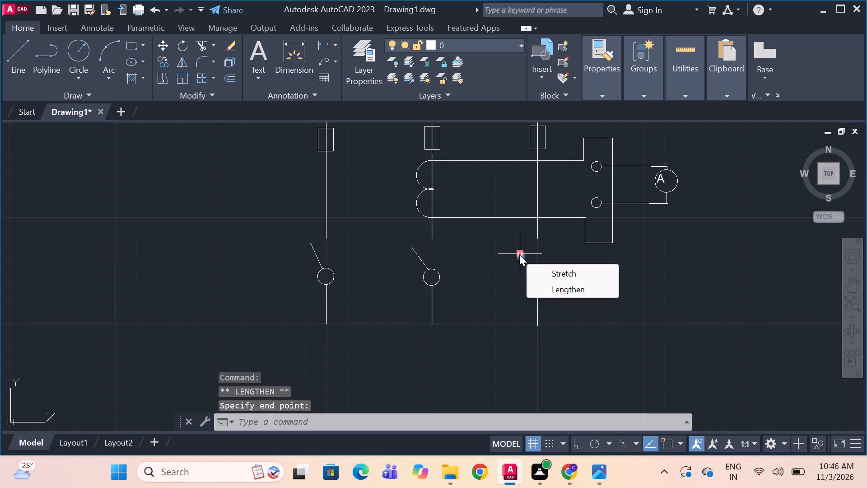
key("space")
left_click(516, 265)
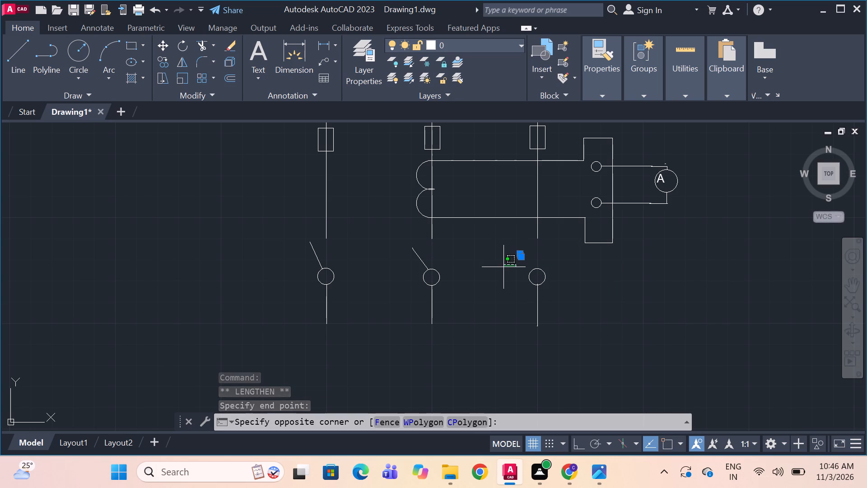
key("space")
key("space")
key("space")
key("space")
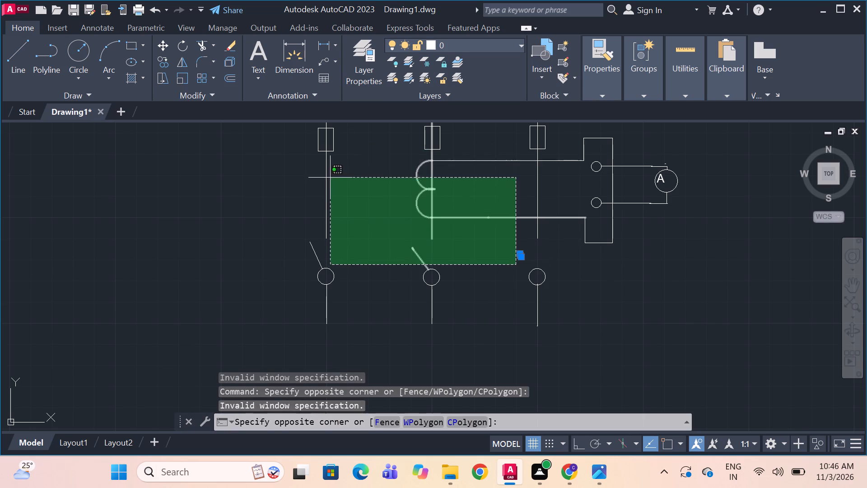
left_click(499, 249)
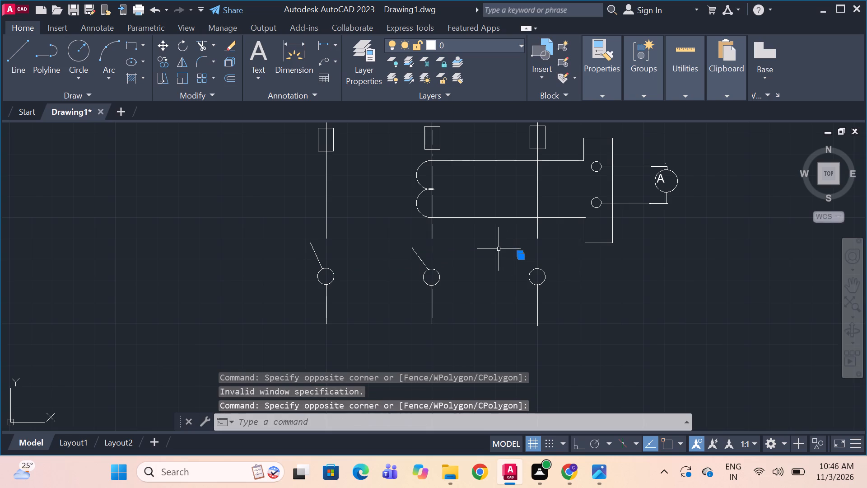
left_click(521, 253)
key("Delete")
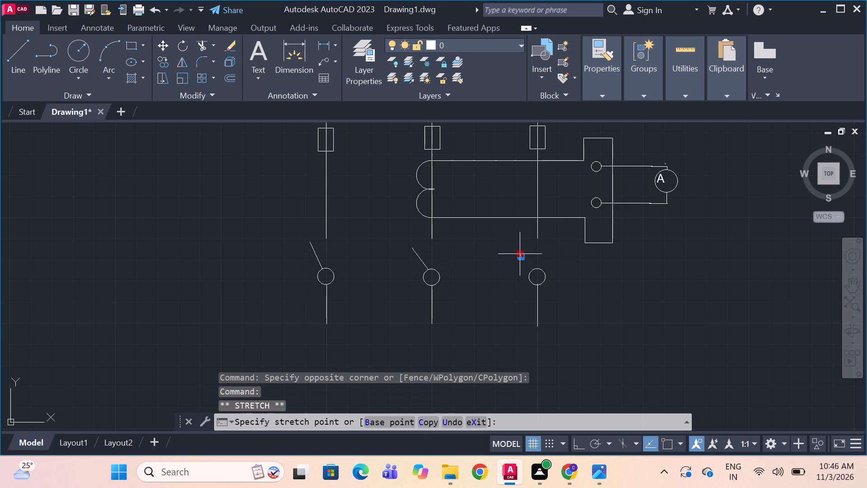
key("Delete")
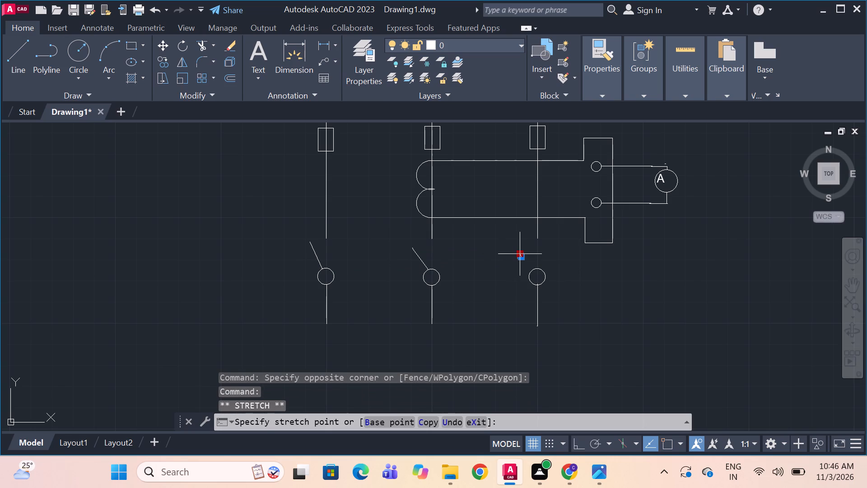
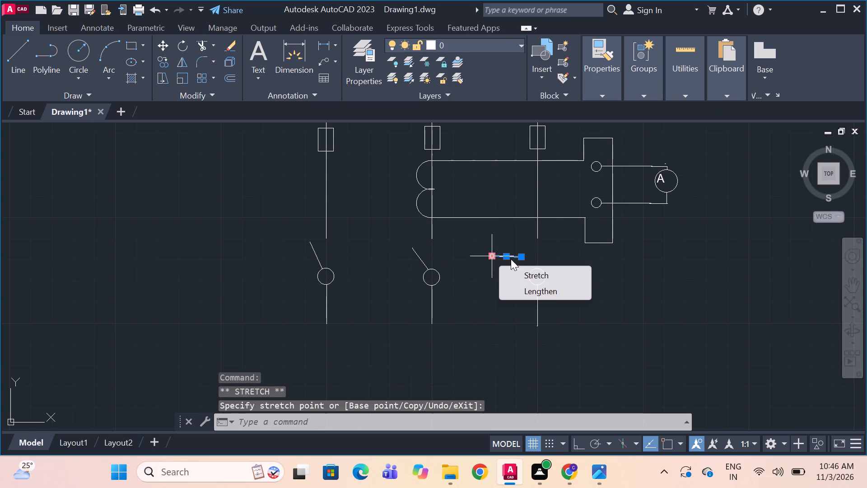
Delete the selected stray line segment beside the third phase's terminal circle.
key("Delete")
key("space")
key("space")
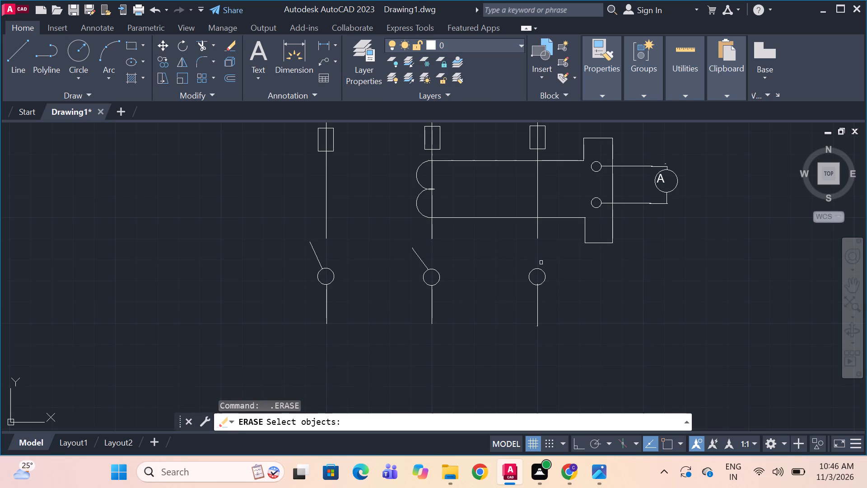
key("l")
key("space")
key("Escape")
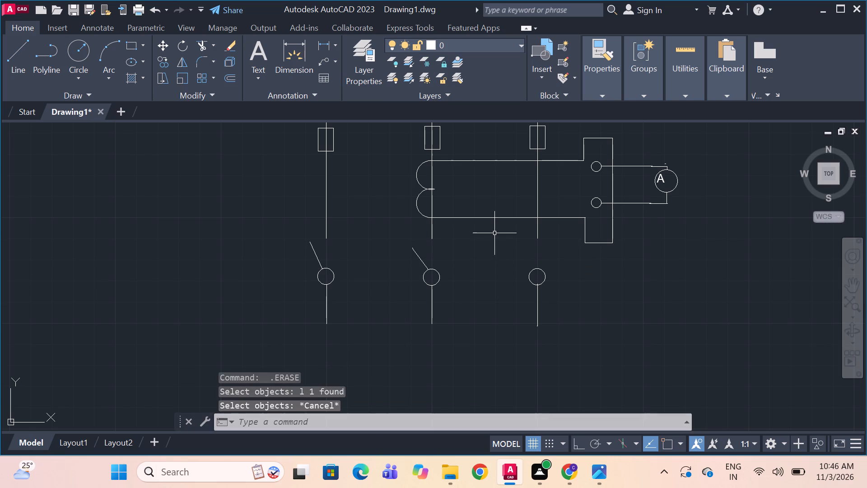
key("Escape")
Draw the third contactor's slanted blade from the top of its terminal circle up and to the left, matching the other two blades.
type("l")
key("space")
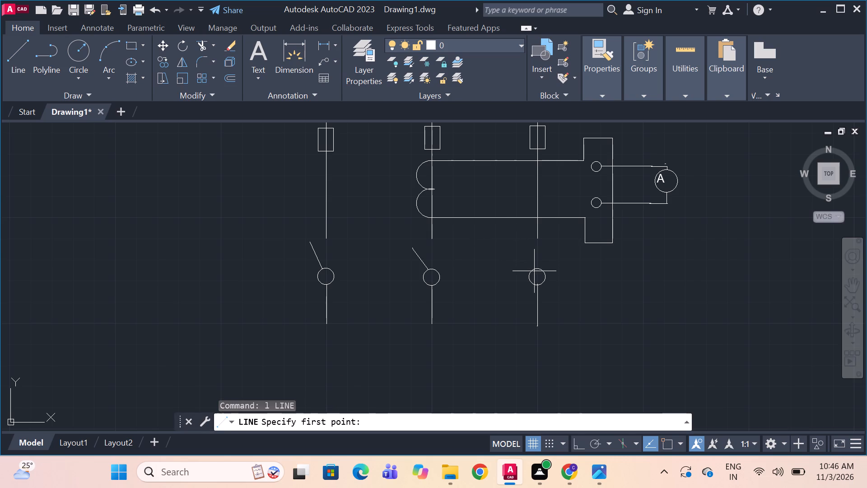
left_click_drag(533, 270, 522, 249)
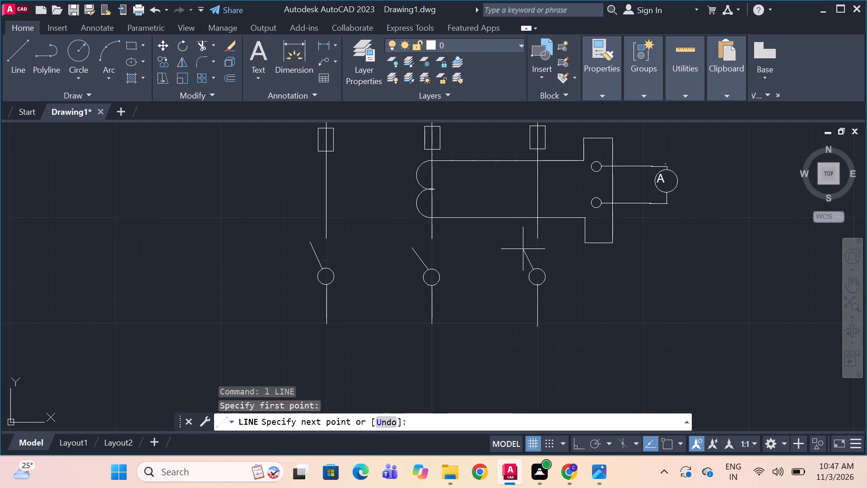
left_click_drag(522, 249, 520, 244)
left_click(520, 244)
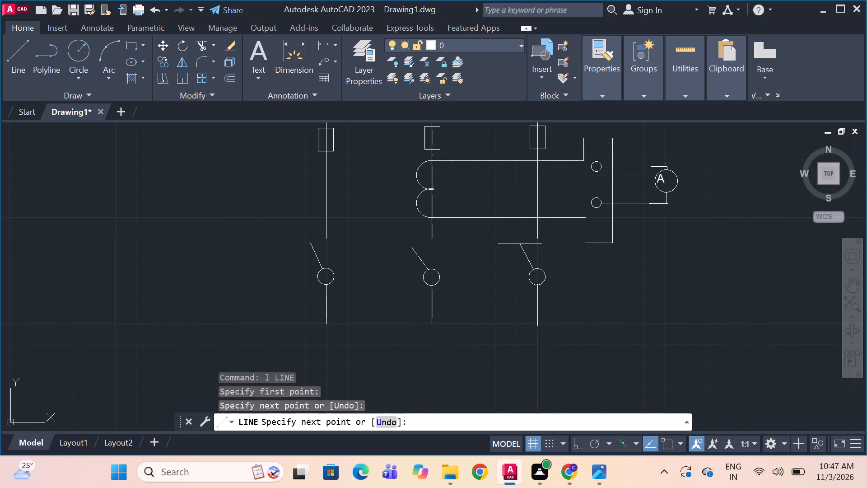
key("space")
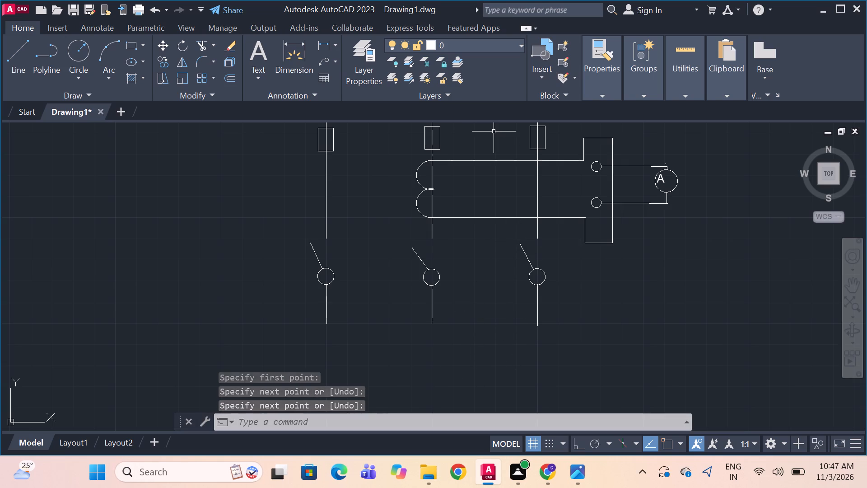
Following dol.jpeg, draw the first phase's overload relay bracket below its contactor, about 1.2 wide and 1.0 high, with a lead about 0.5 long.
key("alt+Tab")
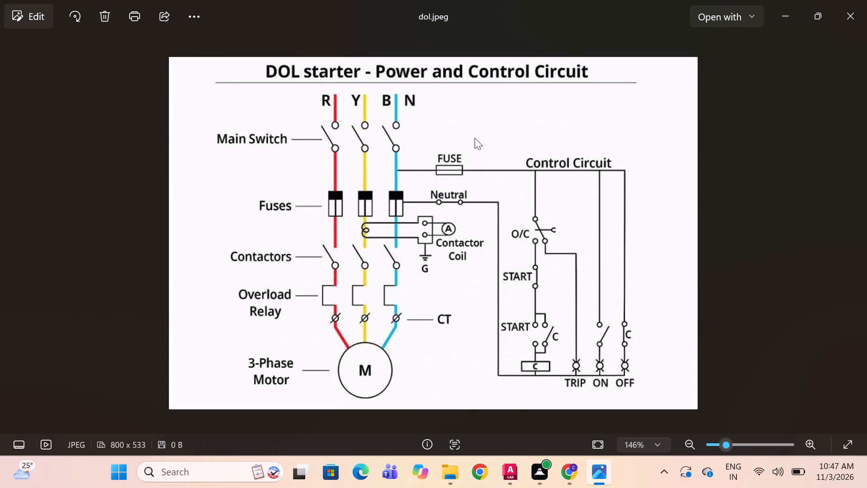
key("alt+Tab")
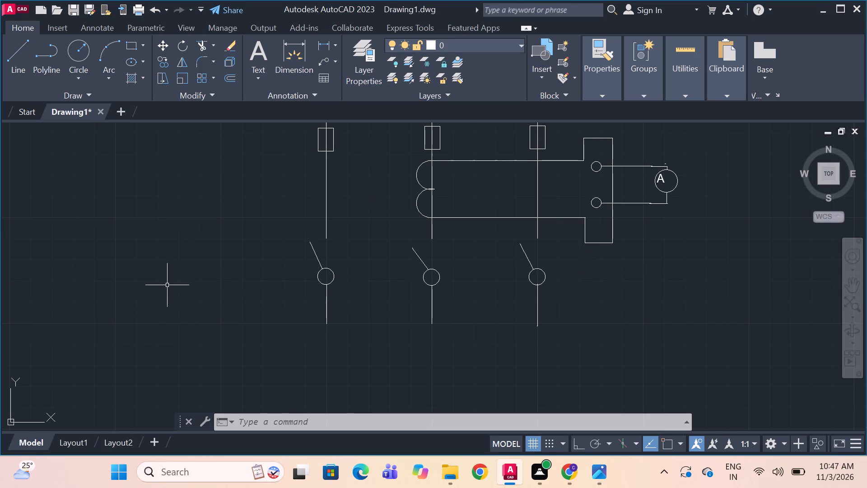
type("l")
key("space")
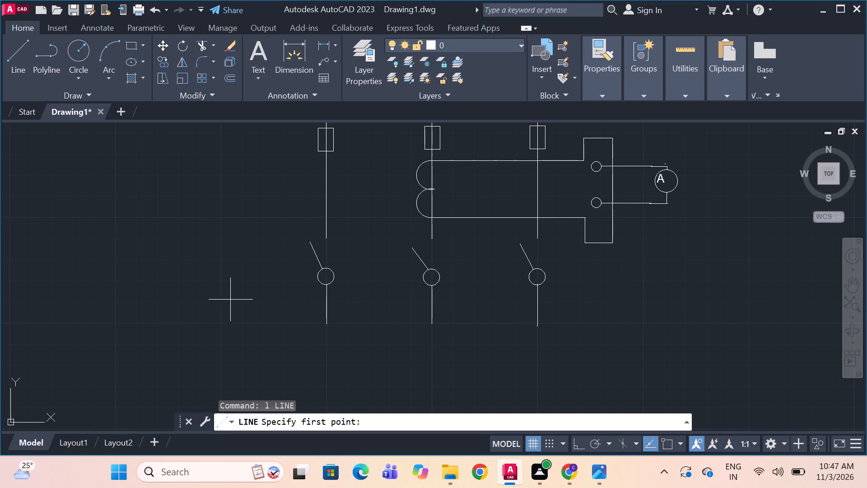
middle_click_drag(233, 309, 237, 258)
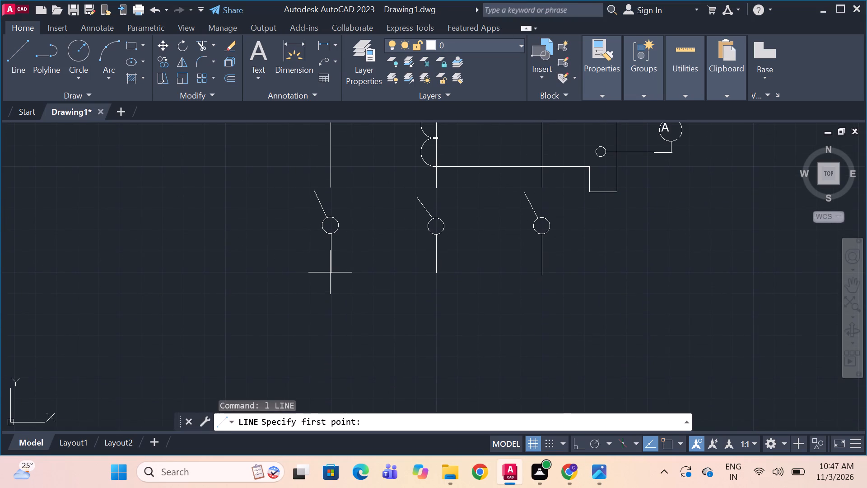
left_click_drag(331, 272, 283, 272)
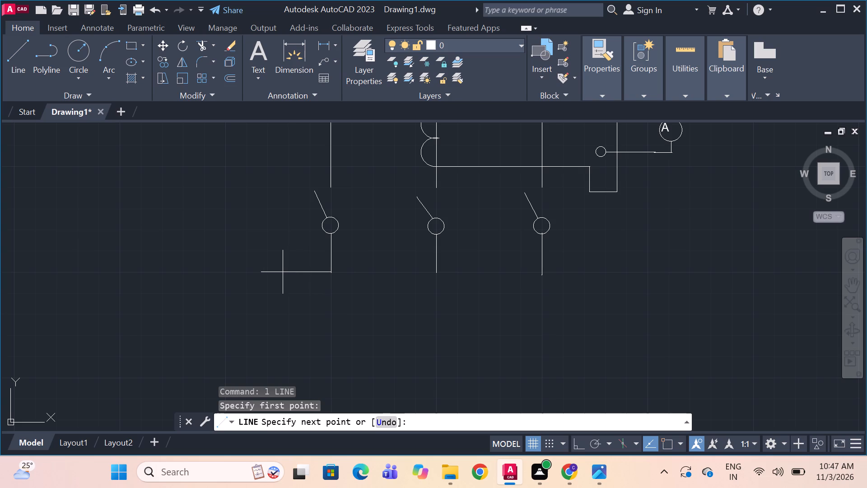
left_click(283, 272)
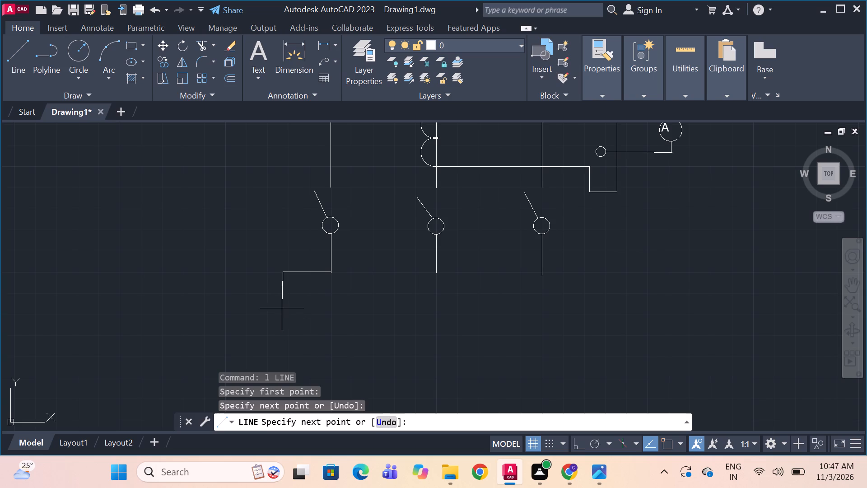
key("F8")
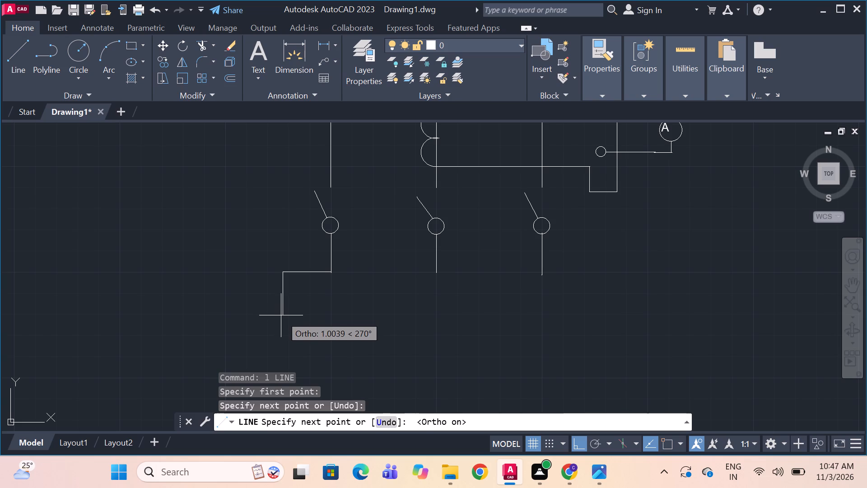
left_click(281, 315)
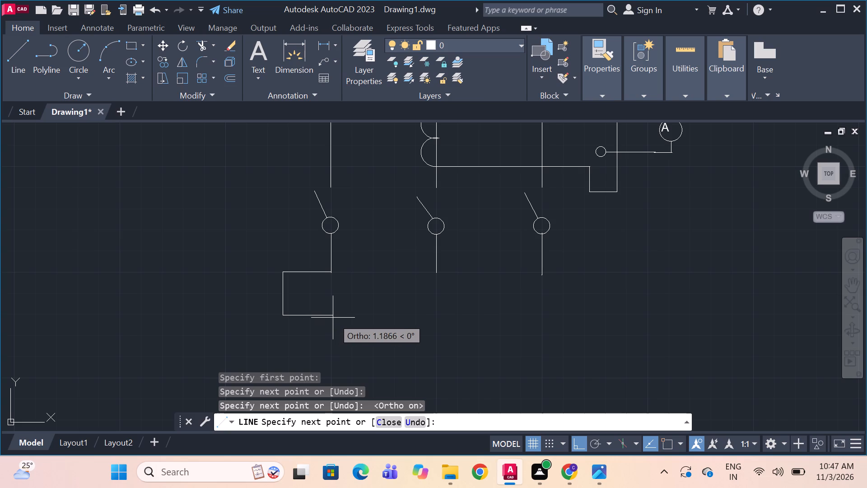
left_click(333, 318)
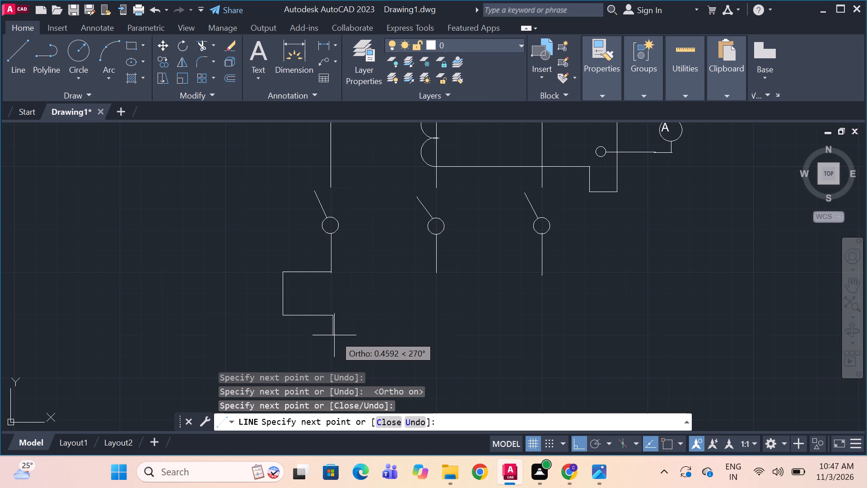
left_click(331, 337)
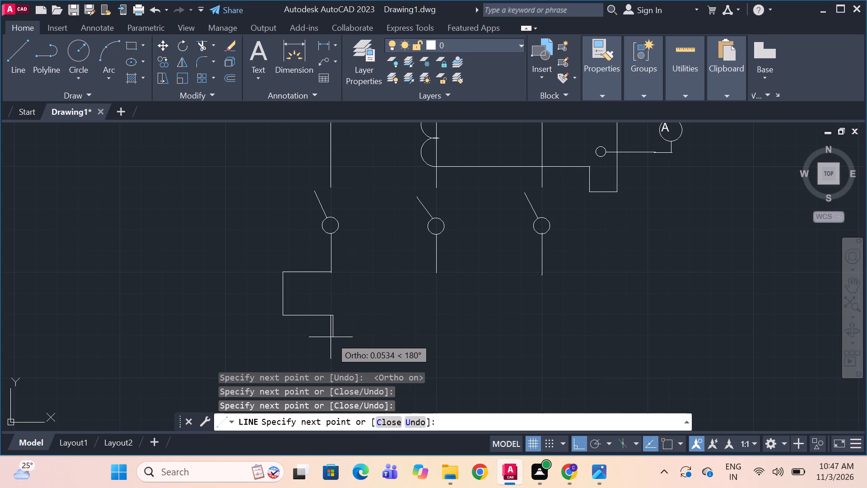
key("space")
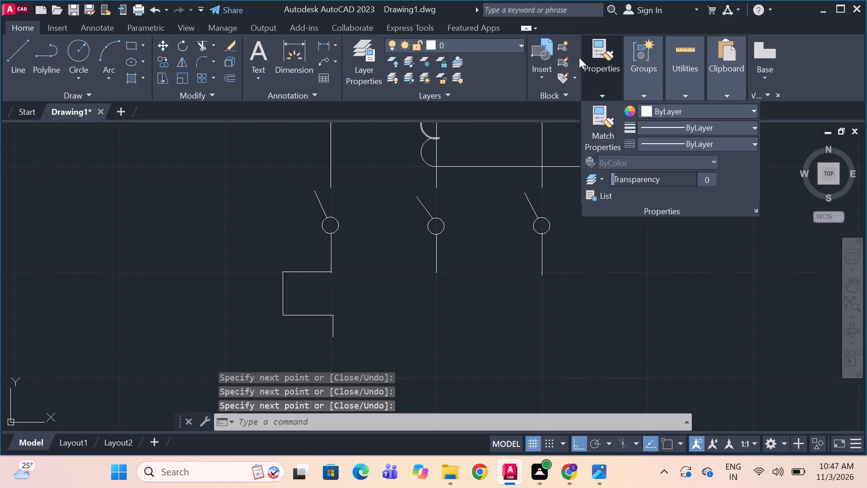
Draw the second phase's overload relay bracket from its contactor line's lower end, starting with a segment about 0.96 long to the left.
key("alt+Tab")
key("alt+Tab")
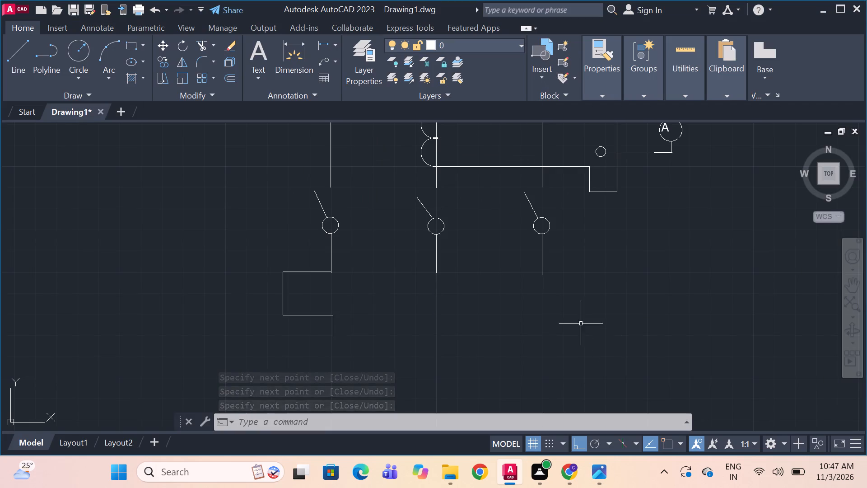
key("l")
key("space")
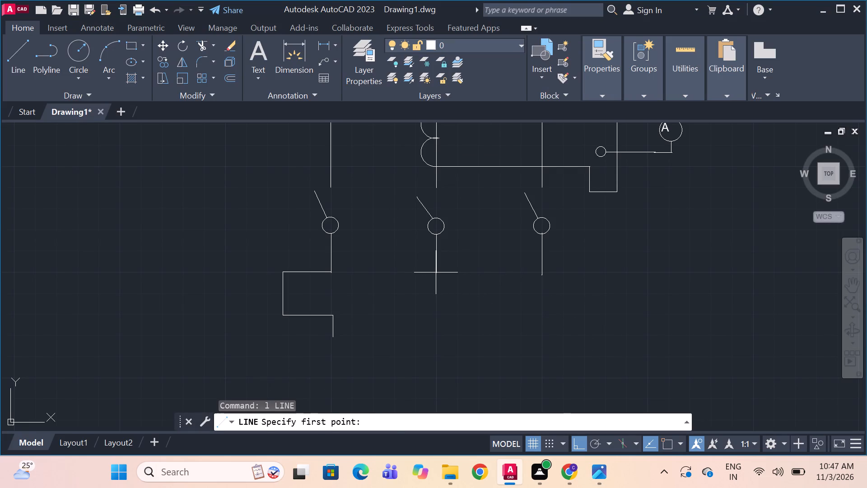
left_click_drag(436, 272, 393, 273)
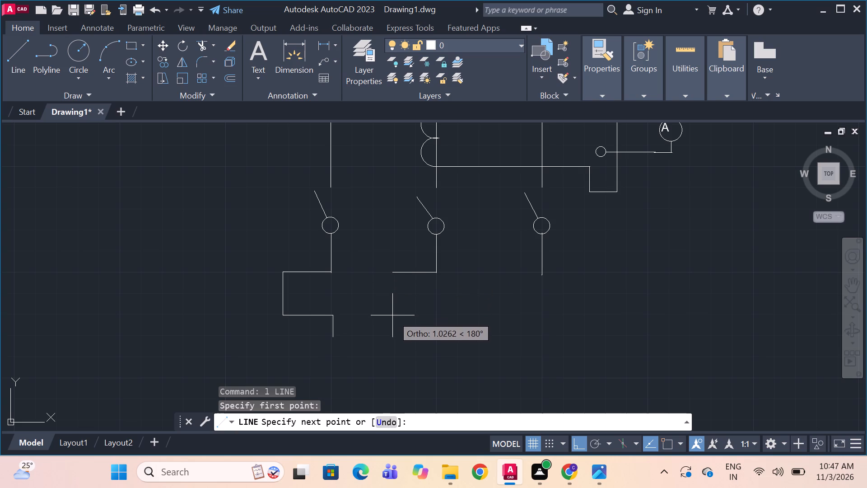
left_click(395, 294)
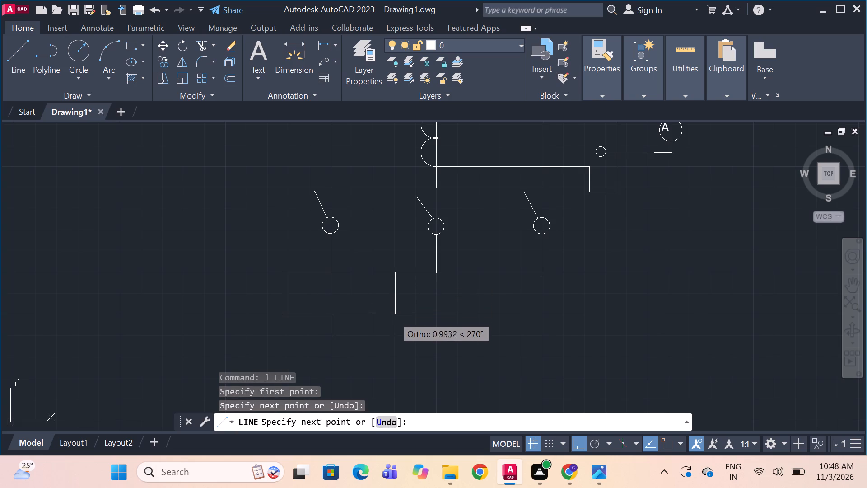
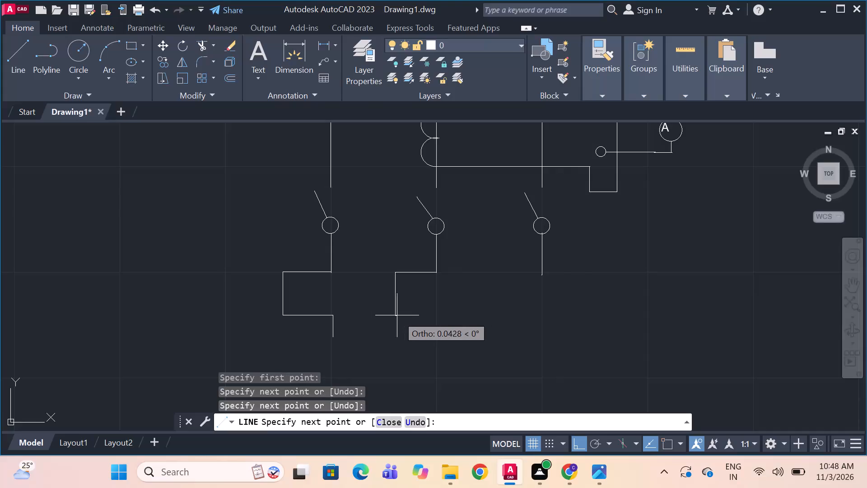
Finish the second phase's overload relay bracket with a bottom segment about 1.0 long and a downward lead about 0.5 long.
left_click(437, 316)
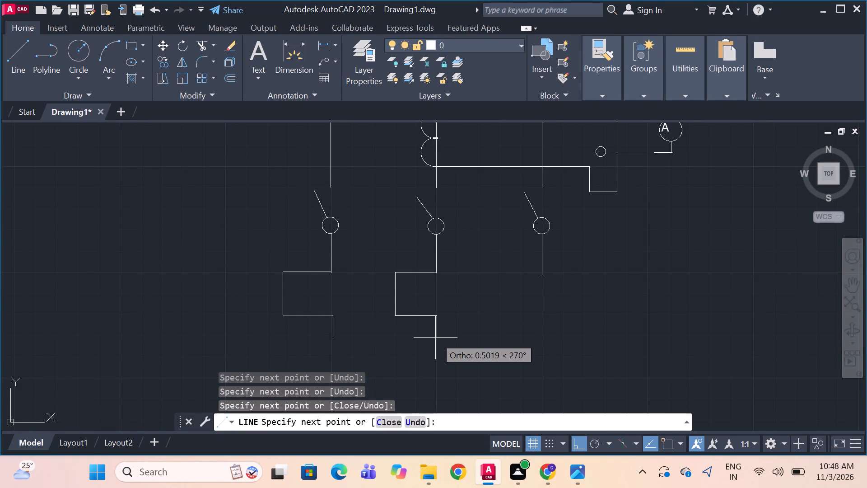
left_click(435, 338)
key("space")
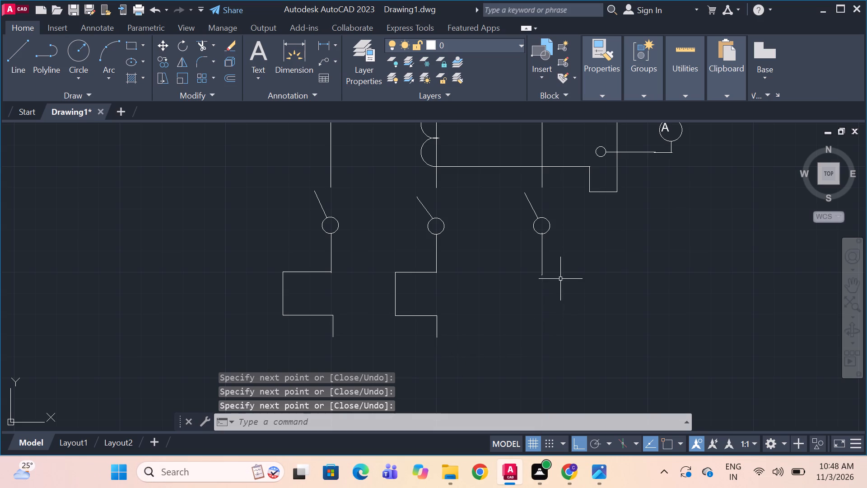
Draw the third phase's overload relay bracket from its contactor line's lower end, about 1.0 wide and 1.0 high, with a lead about 0.48 long.
key("l")
key("space")
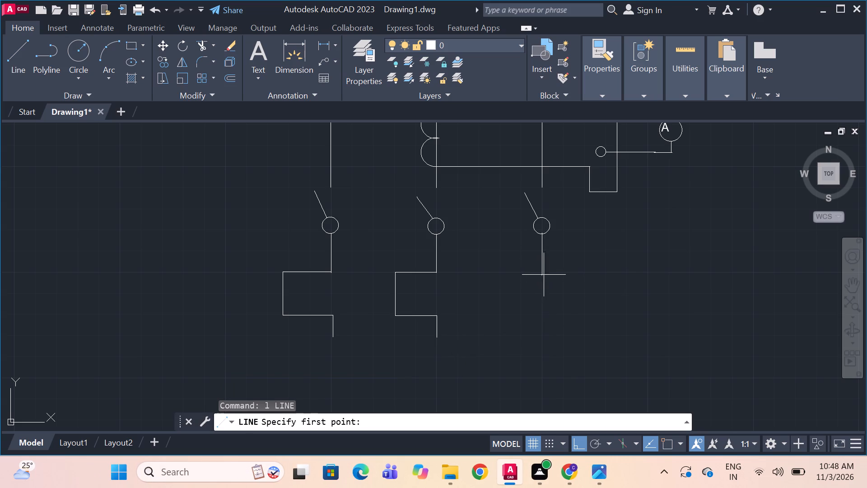
left_click_drag(542, 275, 512, 273)
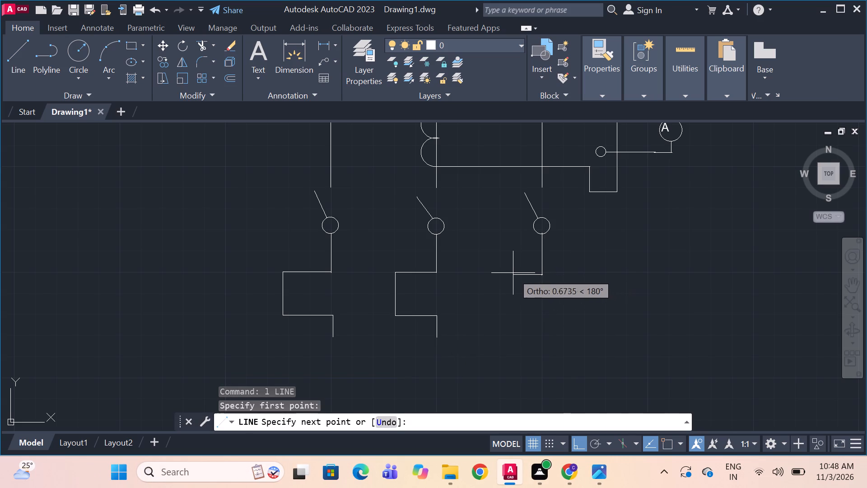
left_click_drag(512, 273, 497, 273)
double_click(497, 273)
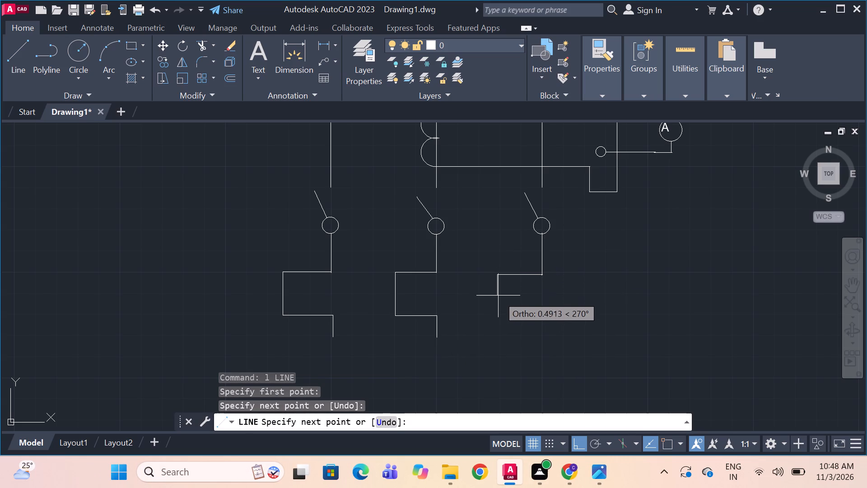
left_click(499, 316)
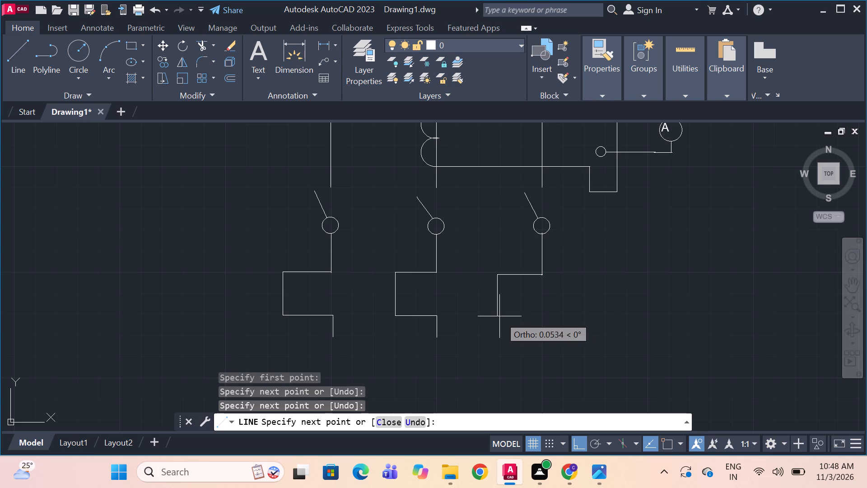
left_click(543, 318)
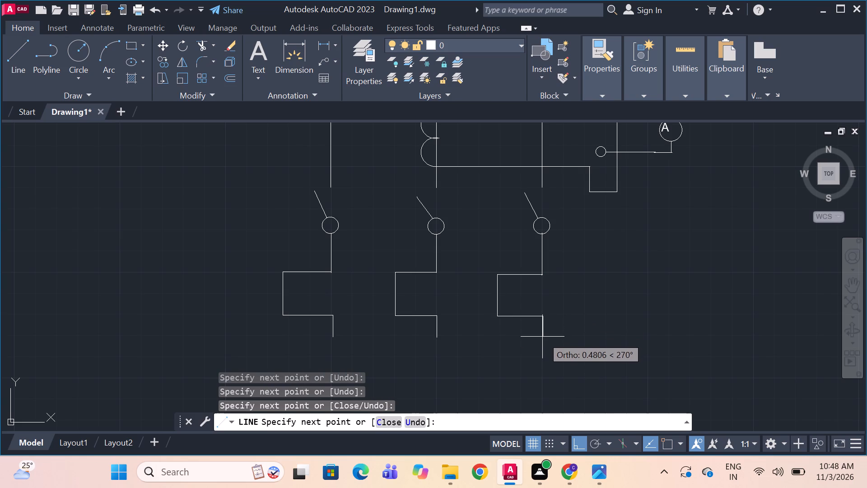
left_click(542, 337)
key("space")
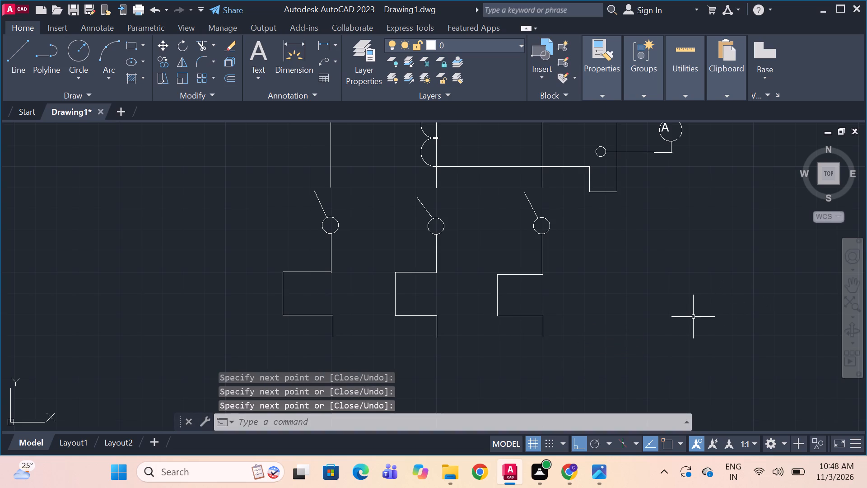
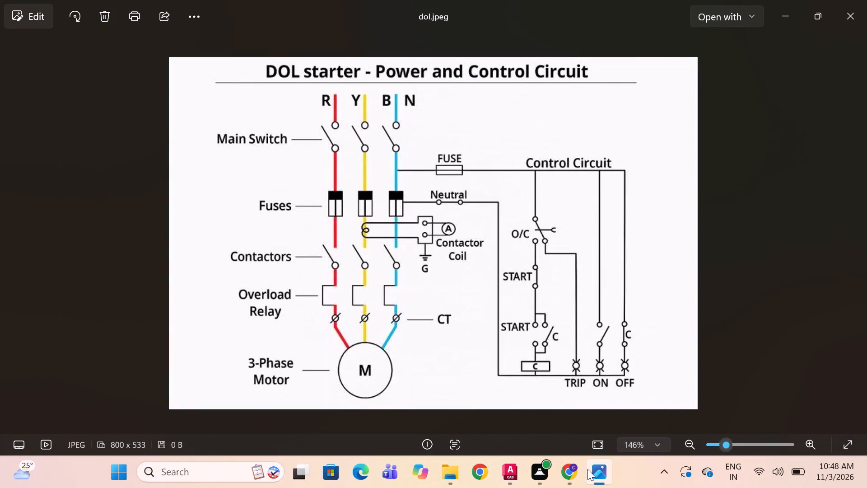
Return to the AutoCAD drawing and draw a small CT terminal circle at the lower end of the first phase's overload relay lead.
left_click(512, 465)
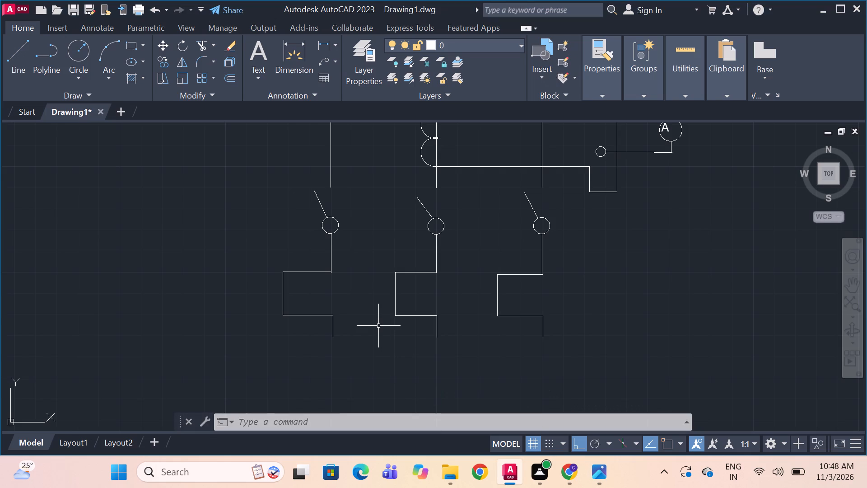
middle_click_drag(400, 336, 400, 253)
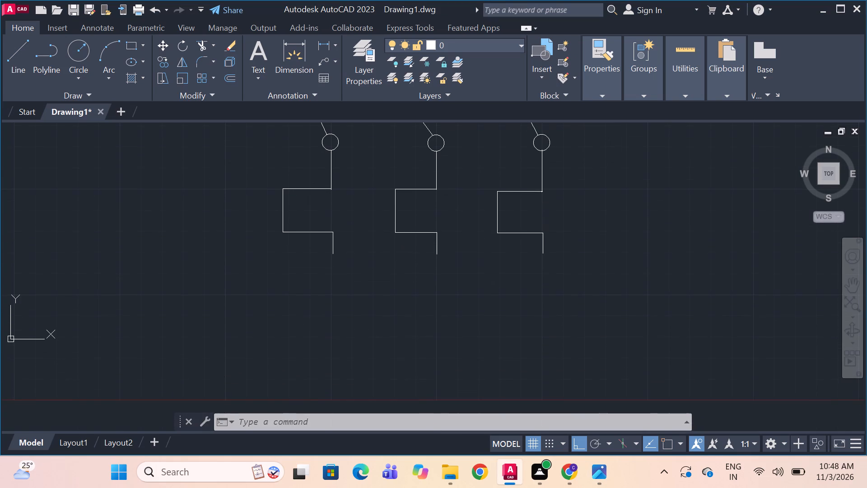
type("c")
key("space")
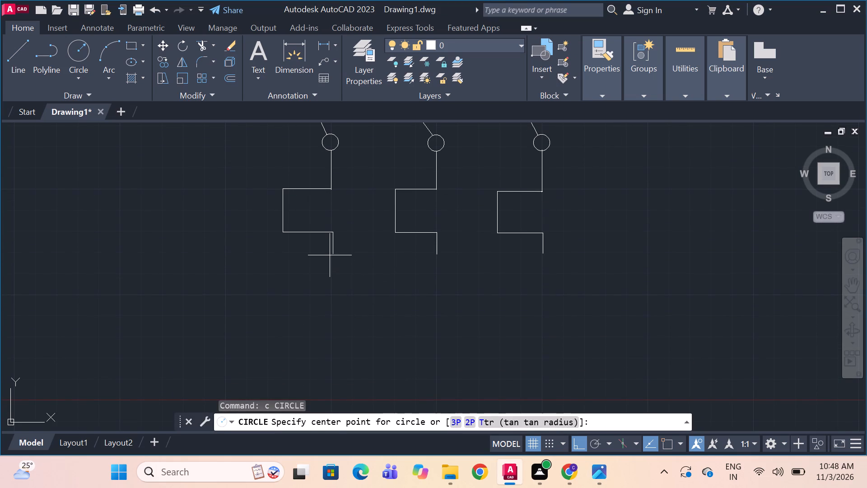
left_click_drag(330, 260, 342, 271)
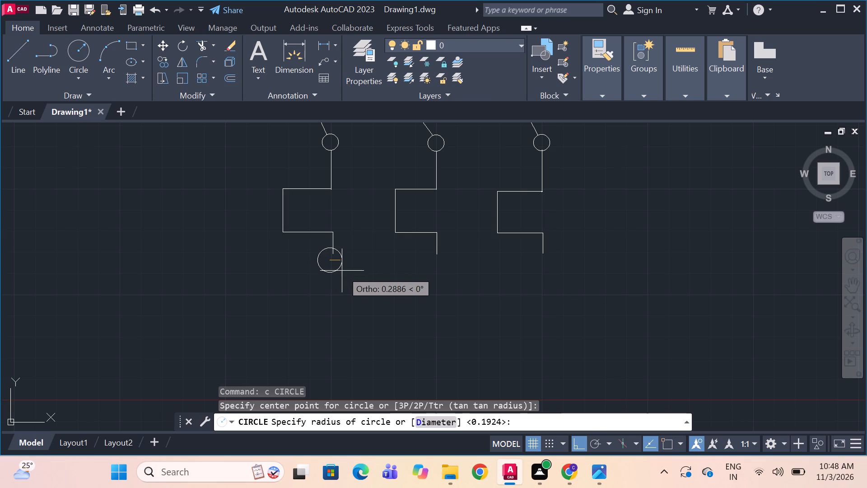
left_click_drag(342, 271, 340, 267)
left_click(339, 267)
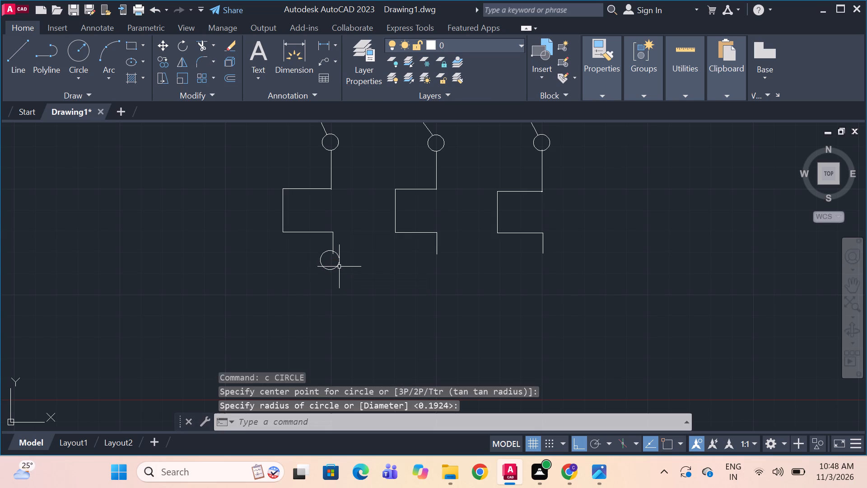
Move the new terminal circle about 0.12 straight down so it sits just below the first phase's overload relay lead.
left_click(339, 269)
left_click(337, 265)
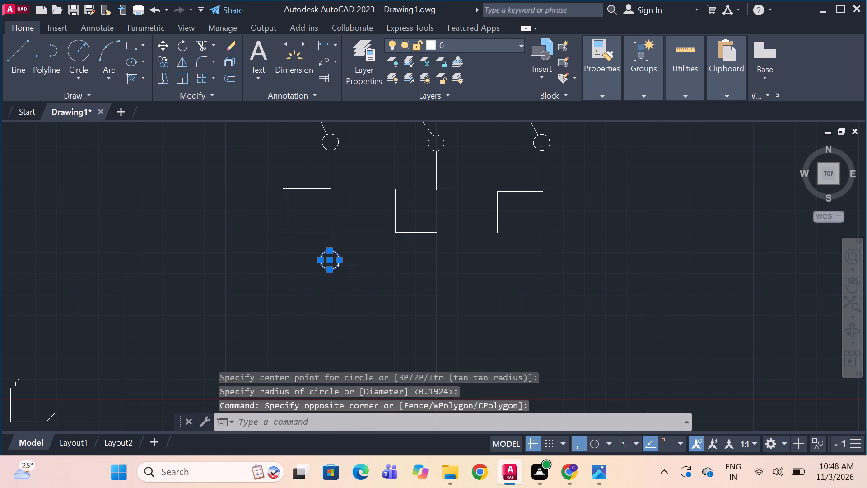
key("m")
key("space")
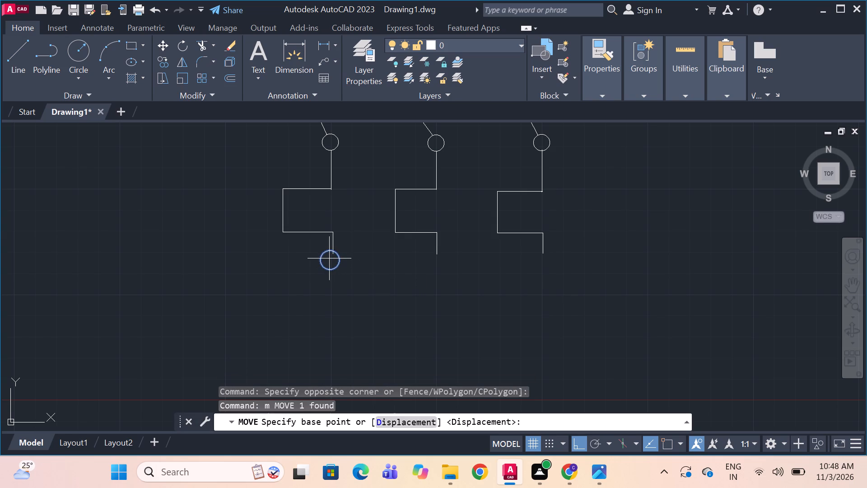
left_click_drag(329, 258, 334, 260)
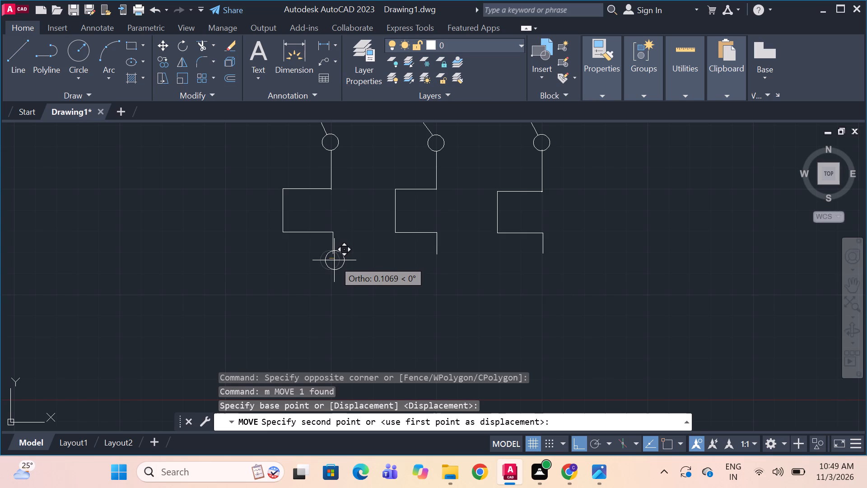
left_click_drag(334, 260, 335, 262)
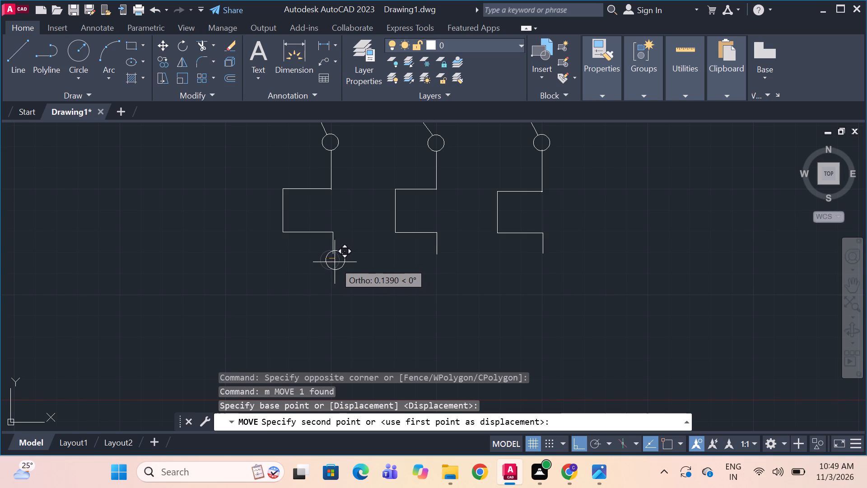
left_click_drag(335, 262, 334, 264)
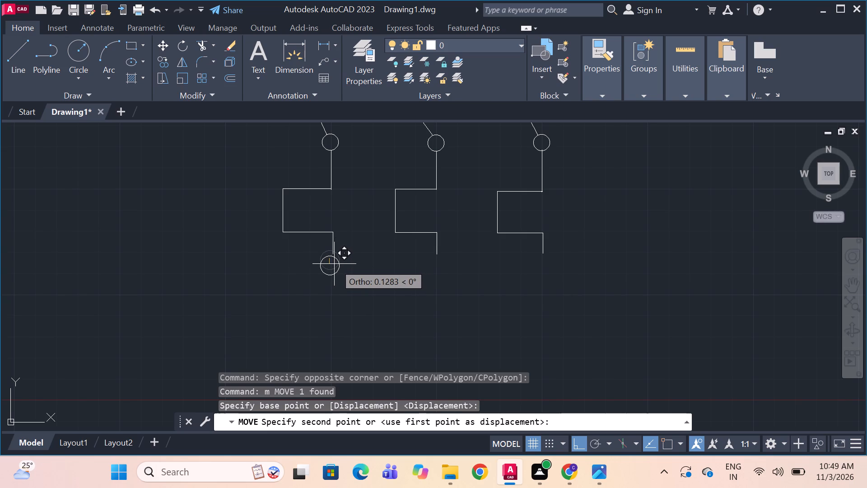
left_click_drag(334, 264, 334, 263)
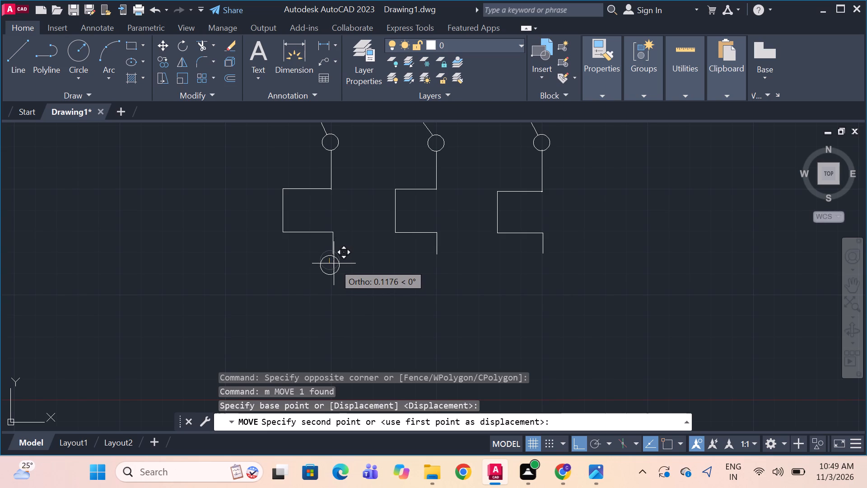
left_click(334, 263)
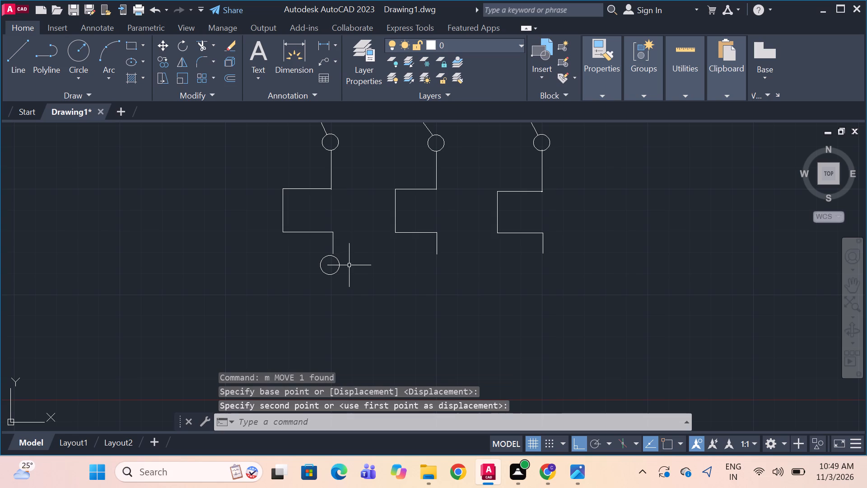
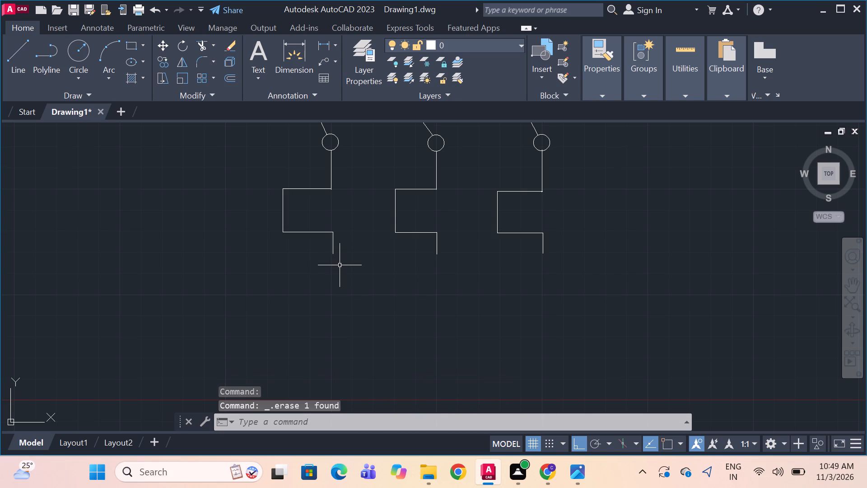
Draw a small circle just below the lower end of the first branch, similar in size to the circles above.
key("m")
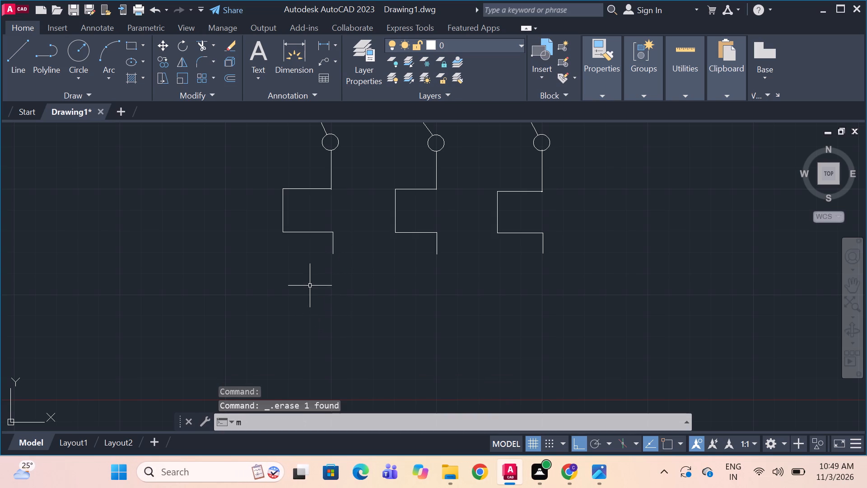
key("BackSpace")
type("c")
key("space")
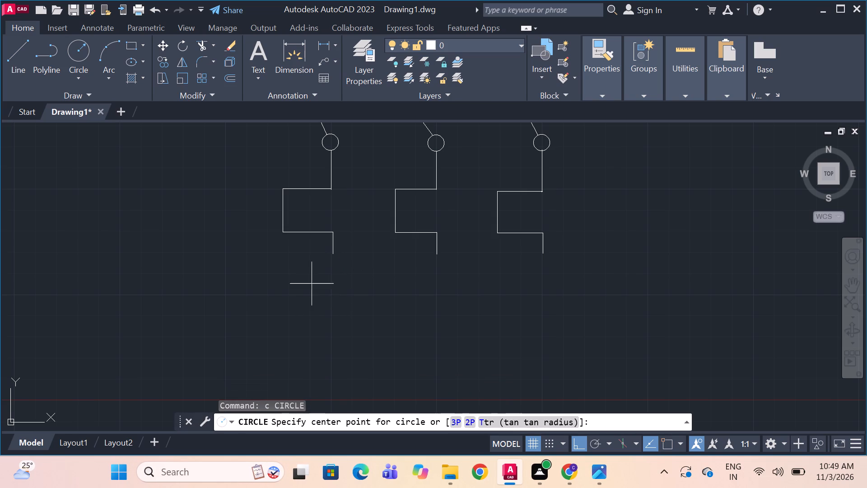
left_click_drag(316, 292, 321, 301)
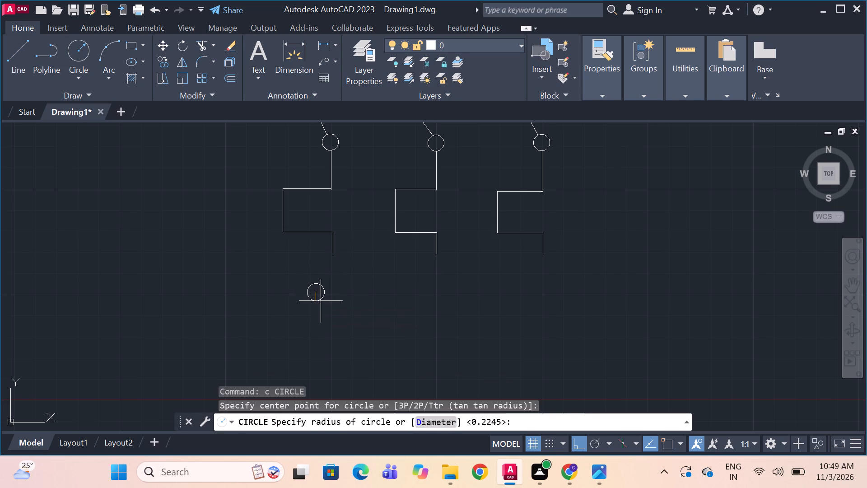
left_click(321, 301)
Move the new circle so it touches the lower end of the first branch's vertical line, centred on it.
left_click(323, 295)
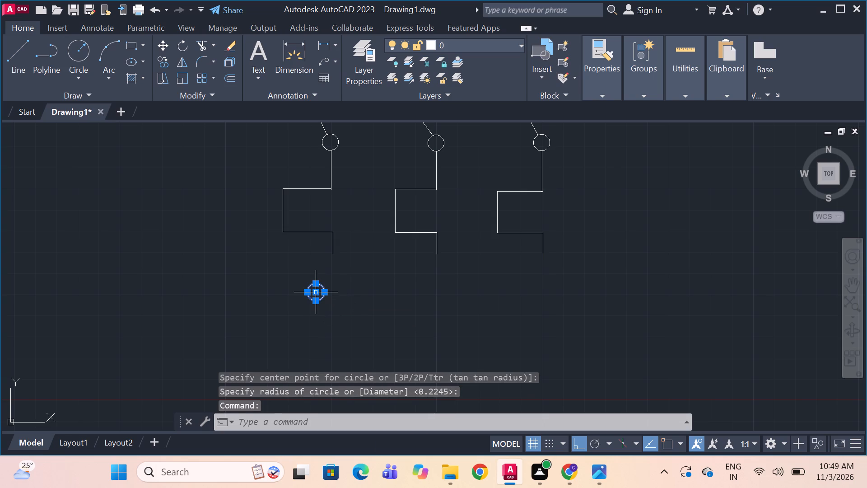
left_click_drag(313, 294, 343, 271)
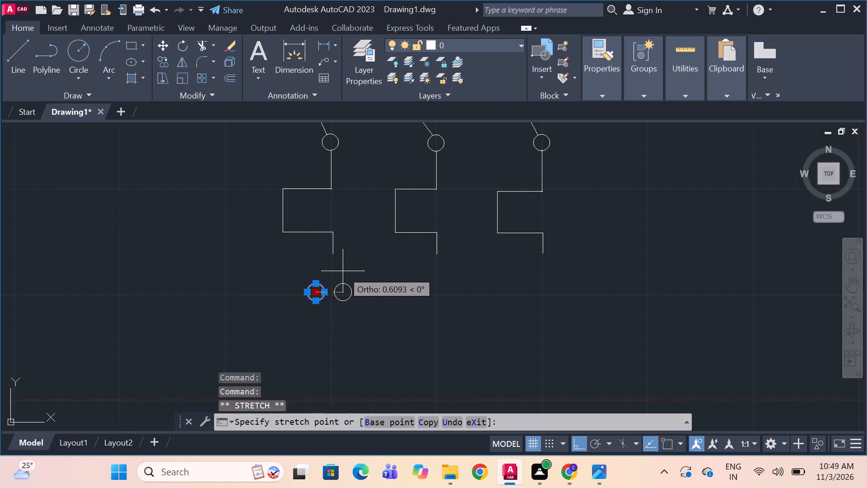
left_click_drag(343, 271, 336, 258)
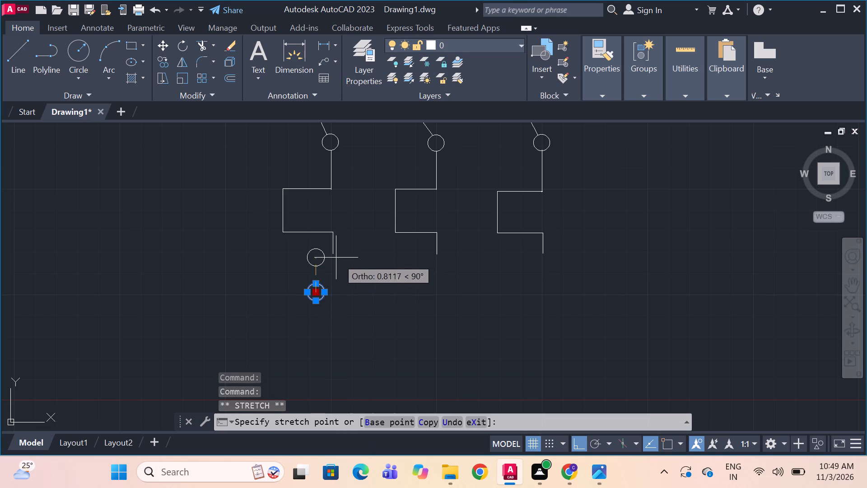
left_click_drag(336, 258, 328, 267)
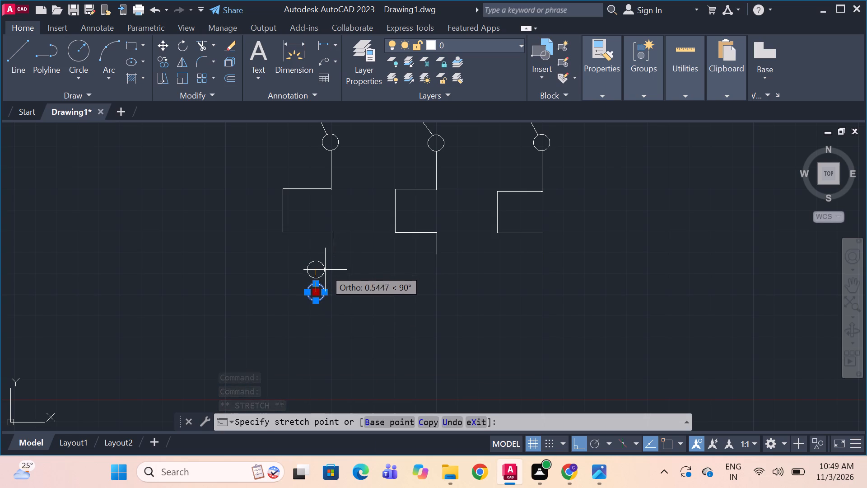
left_click(325, 279)
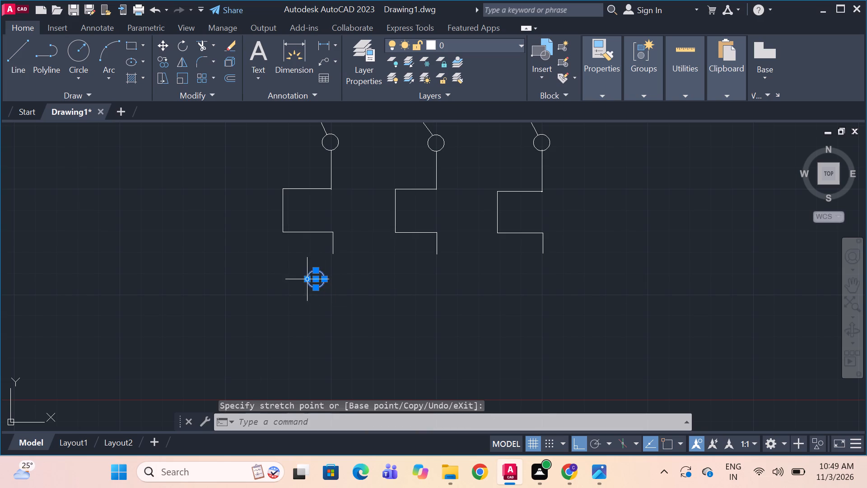
left_click_drag(316, 279, 317, 263)
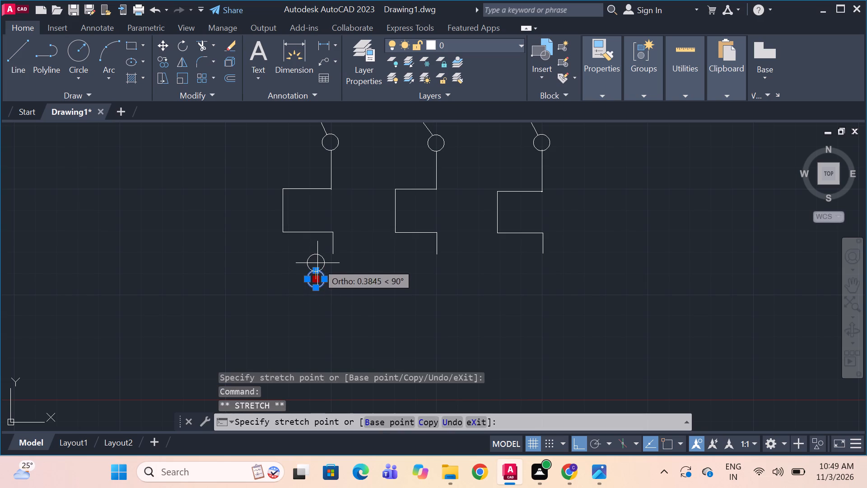
left_click(317, 263)
left_click_drag(317, 263, 332, 263)
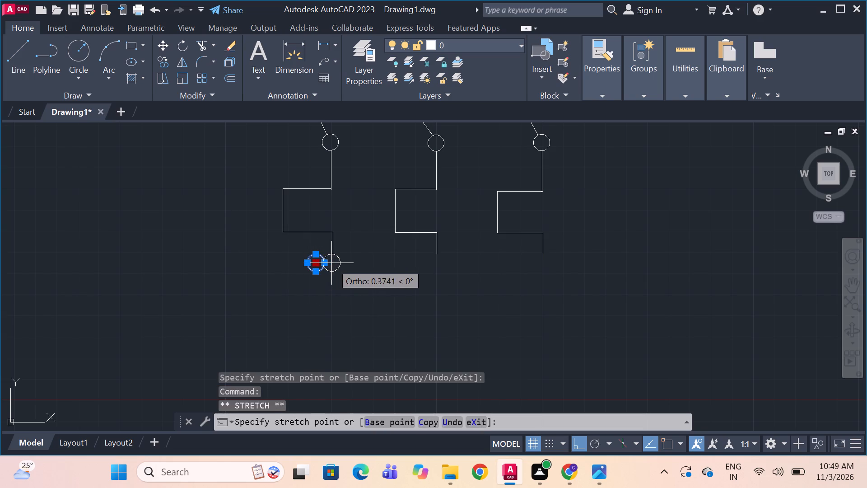
left_click_drag(332, 263, 332, 263)
left_click(332, 263)
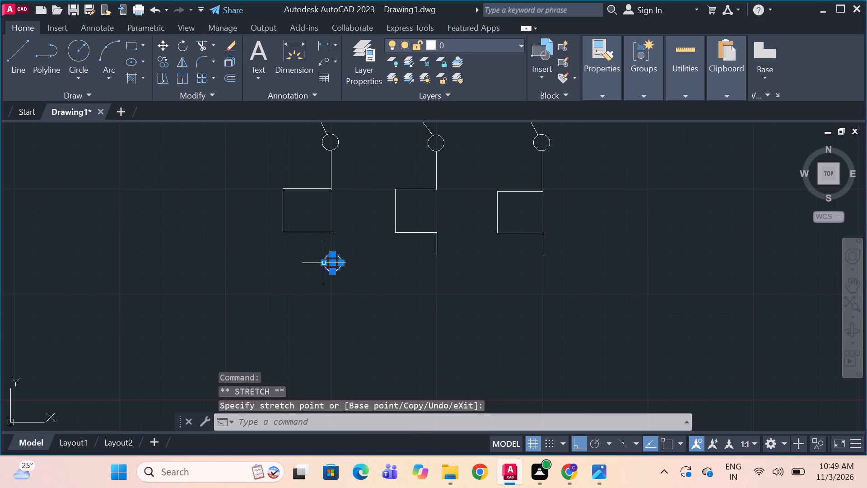
Copy the terminal circle to the lower ends of the second and third branches.
key("ctrl+c")
key("ctrl+v")
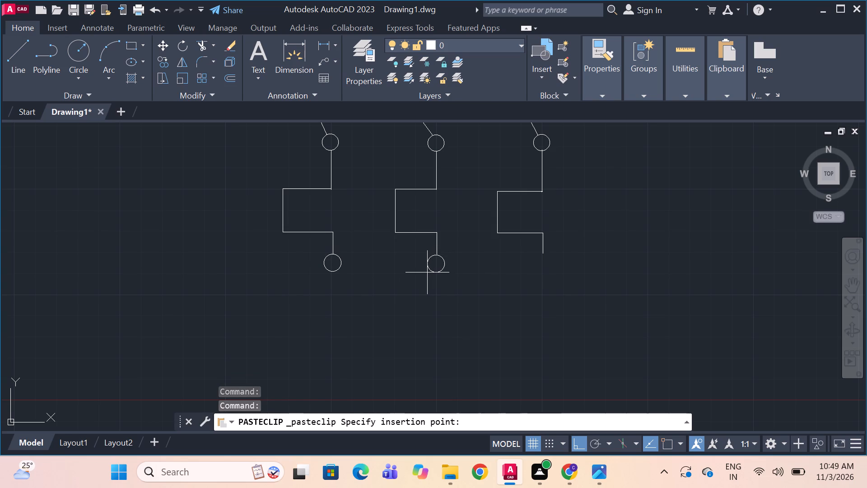
left_click(427, 272)
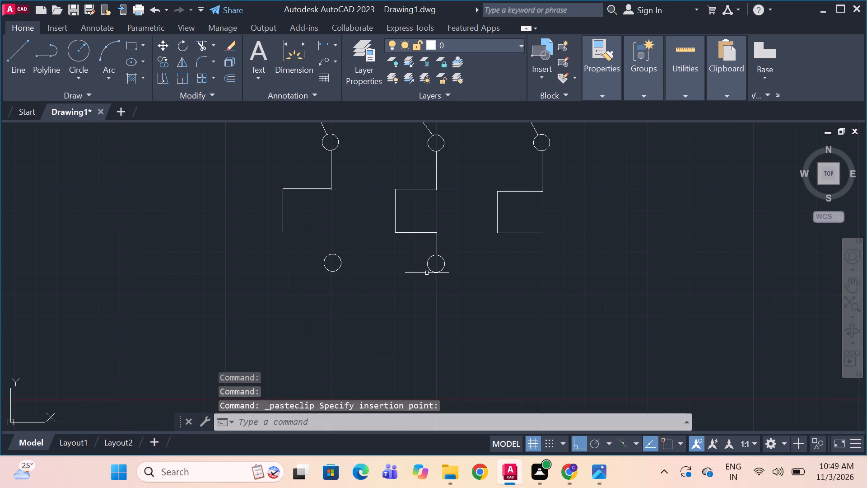
key("ctrl+v")
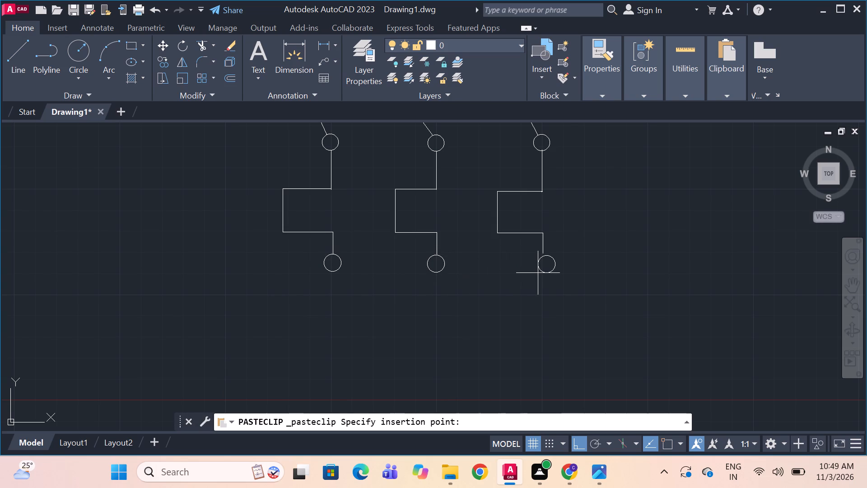
left_click(534, 272)
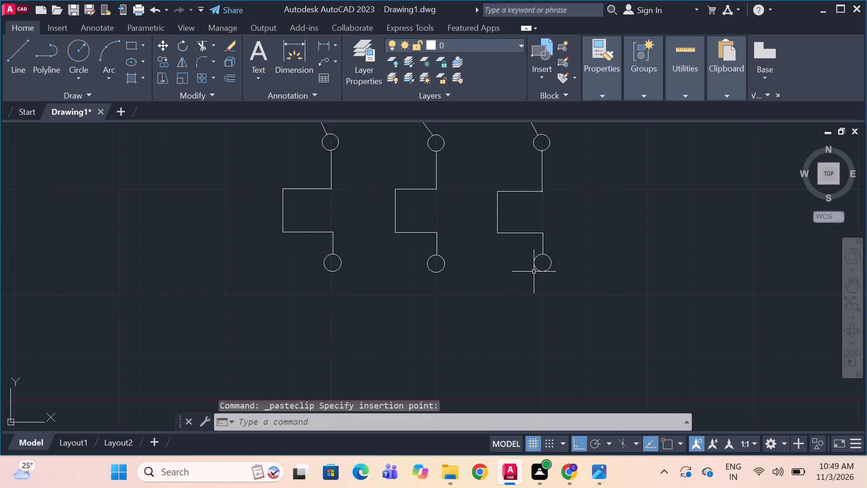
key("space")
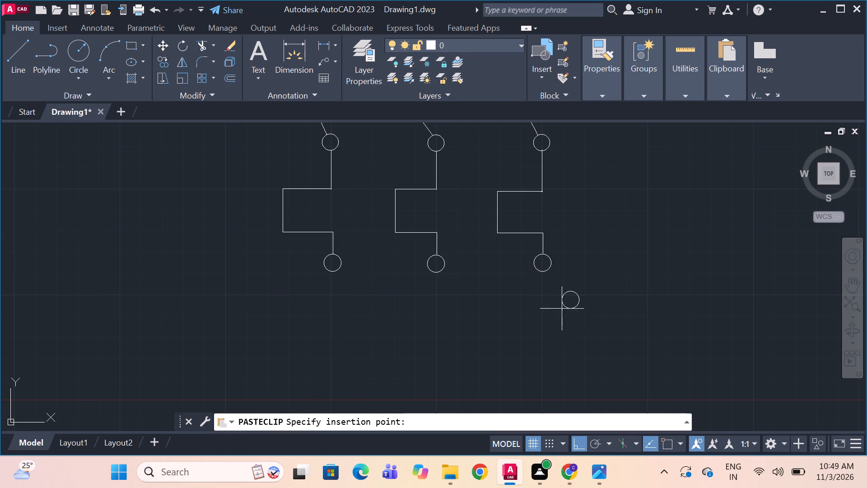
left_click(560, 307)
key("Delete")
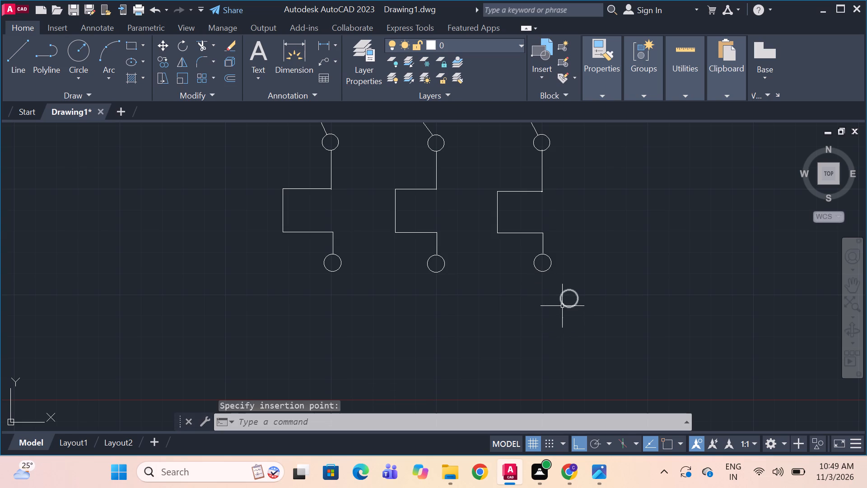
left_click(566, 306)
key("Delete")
With Ortho off, draw a diagonal line through the bottom circle of the first branch, extending beyond it on both sides.
key("alt+Tab")
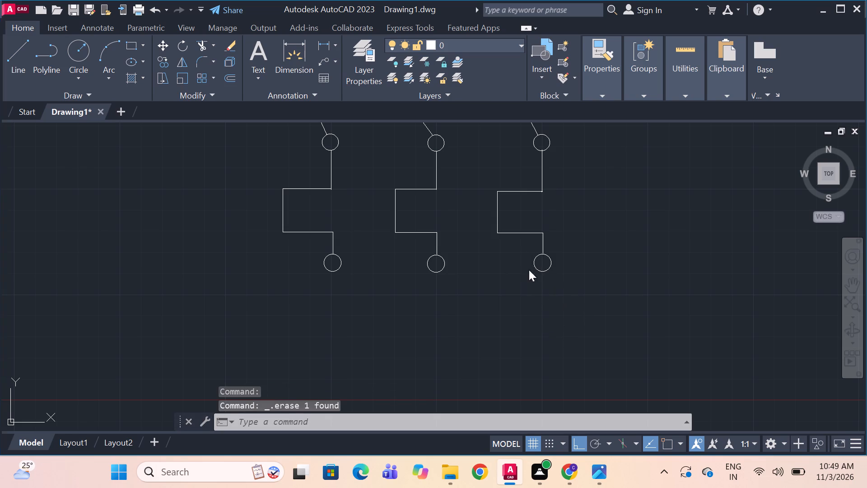
key("alt+Tab")
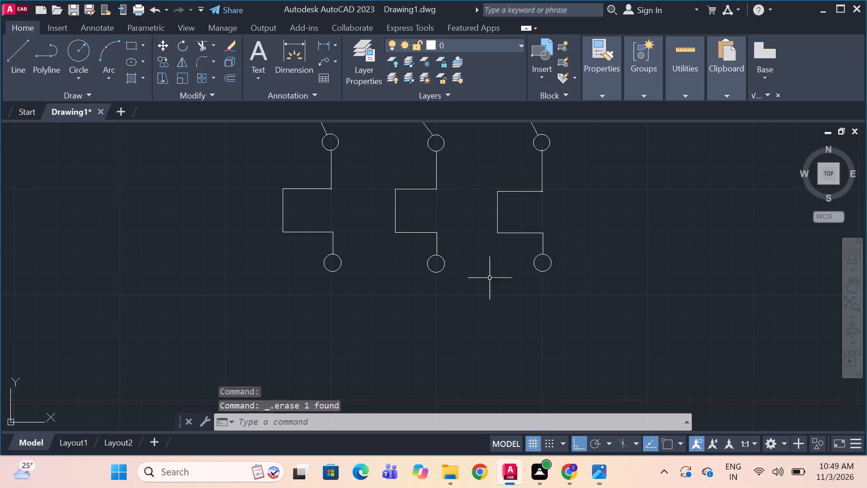
key("l")
key("space")
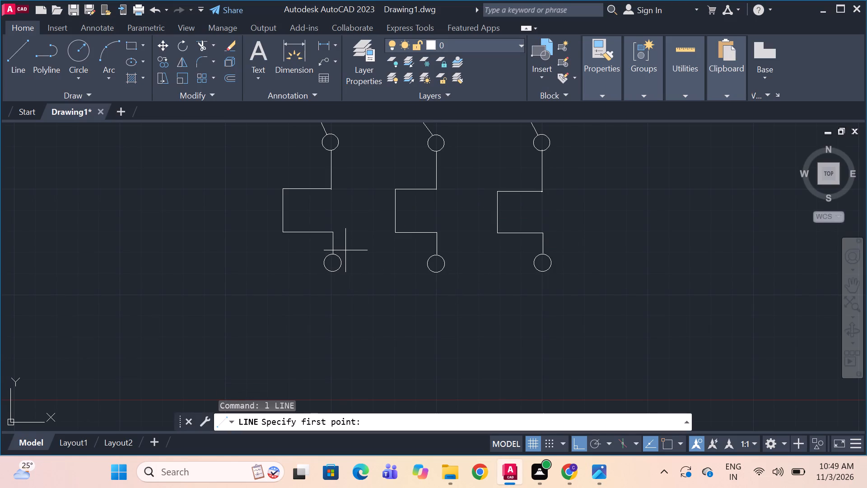
key("F8")
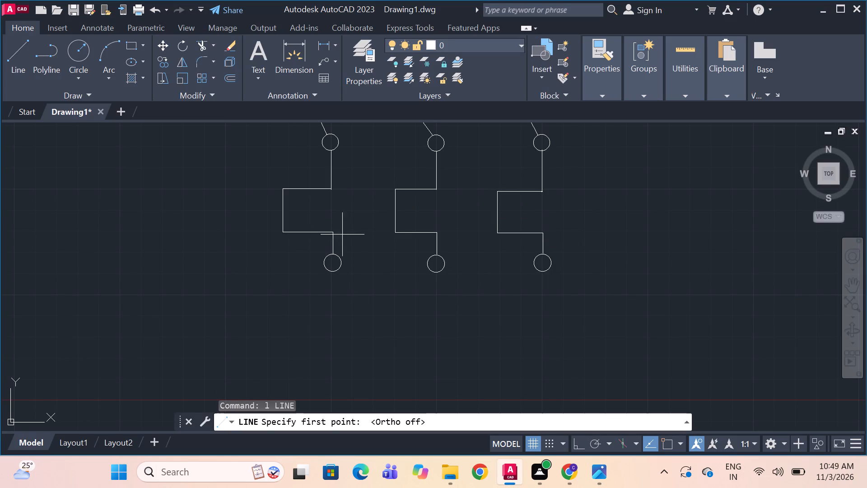
left_click_drag(345, 251, 323, 270)
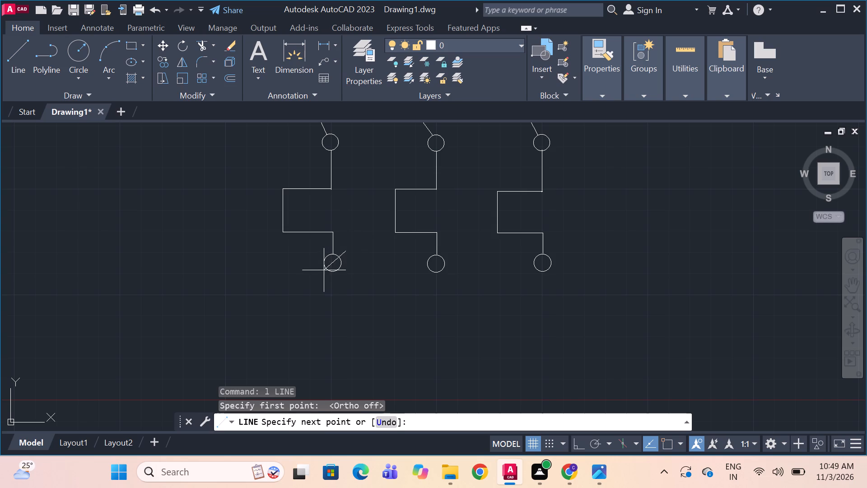
left_click_drag(323, 270, 318, 276)
left_click(318, 276)
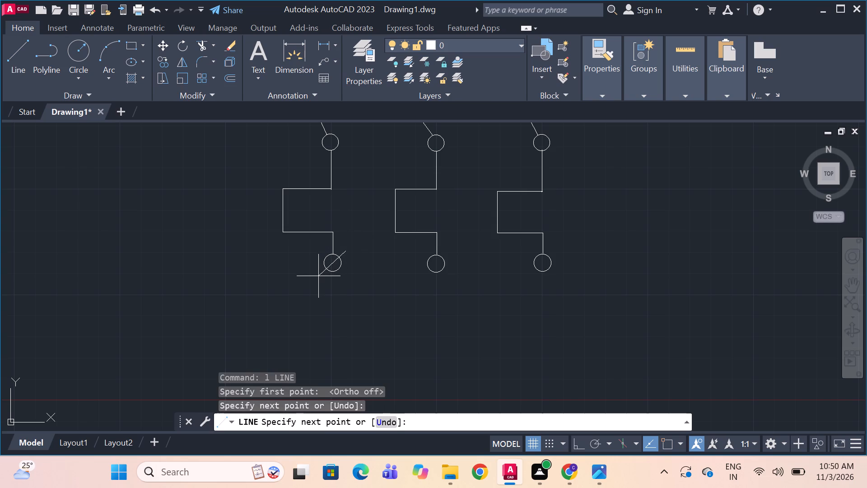
key("space")
Draw matching diagonal lines through the bottom circles of the second and third branches.
key("l")
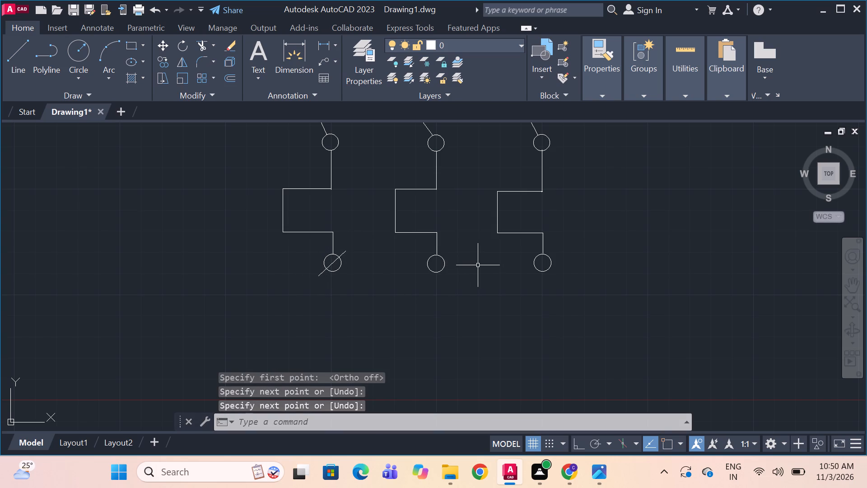
key("space")
left_click_drag(450, 249, 421, 278)
left_click(421, 278)
key("space")
key("l")
key("space")
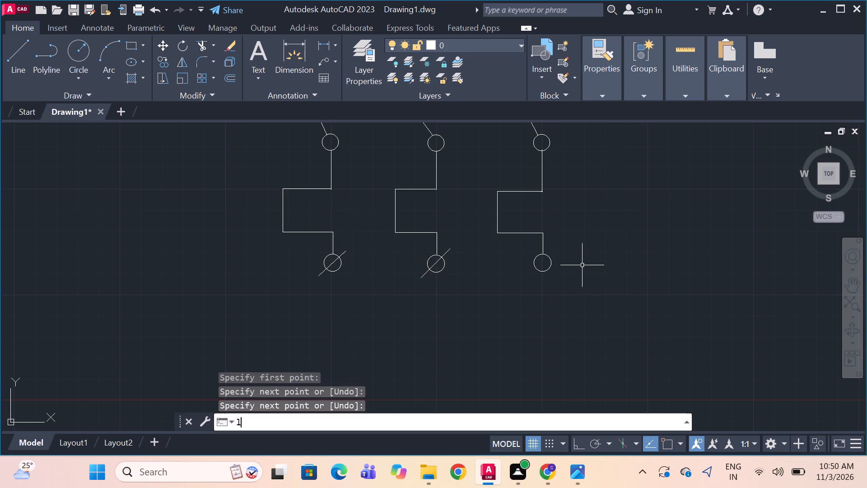
left_click_drag(555, 250, 546, 261)
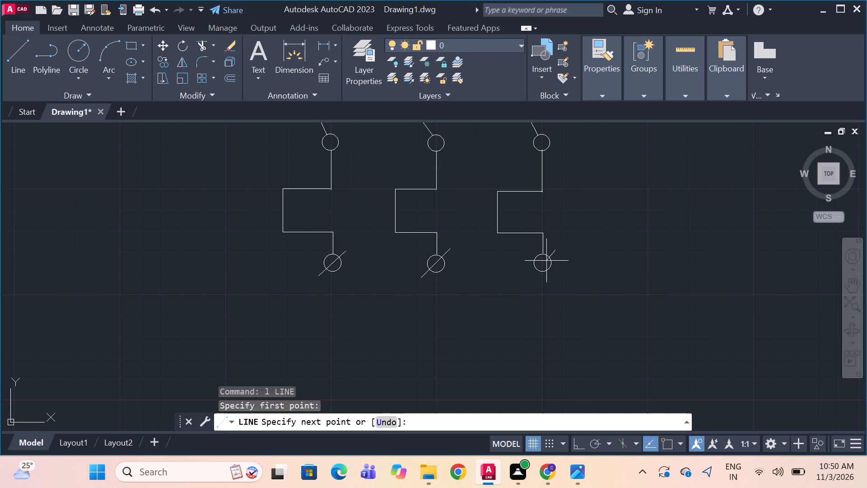
left_click_drag(546, 261, 529, 277)
left_click(529, 277)
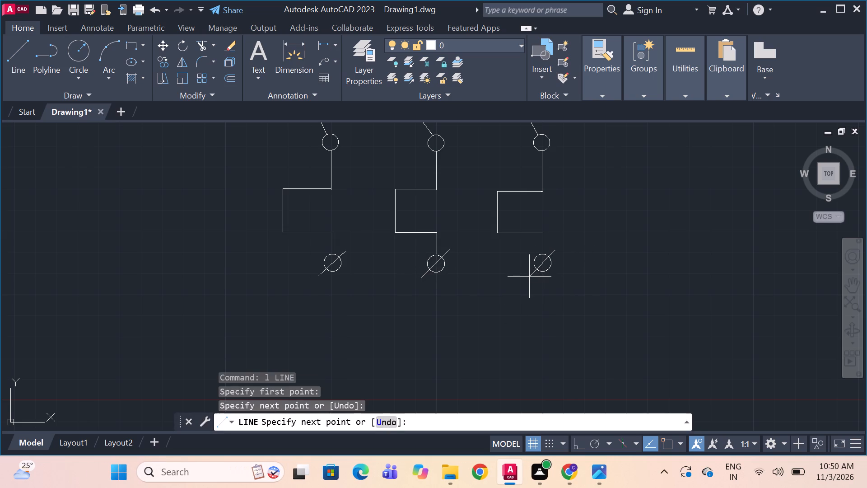
key("space")
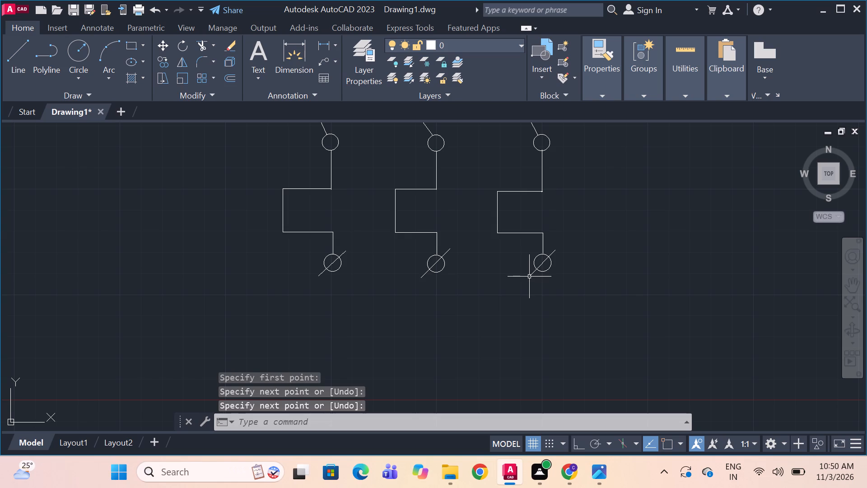
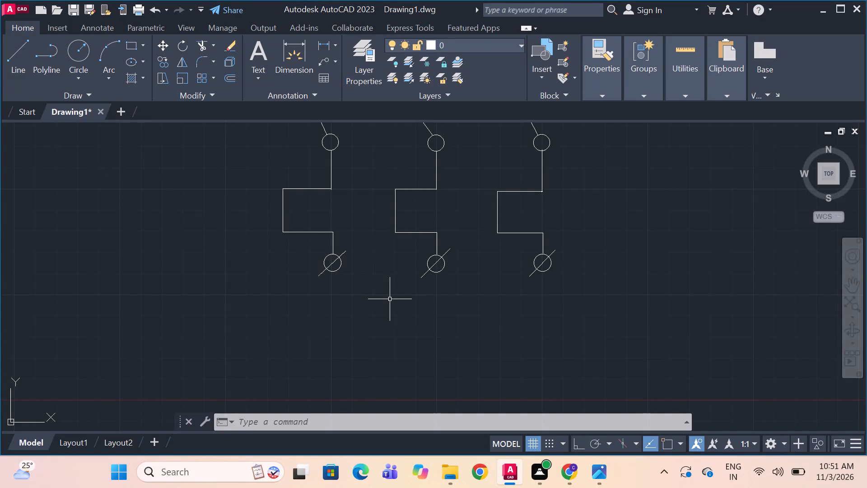
Move the UCS origin diagonally down and to the left, away from the drawn circuit.
key("alt+Tab")
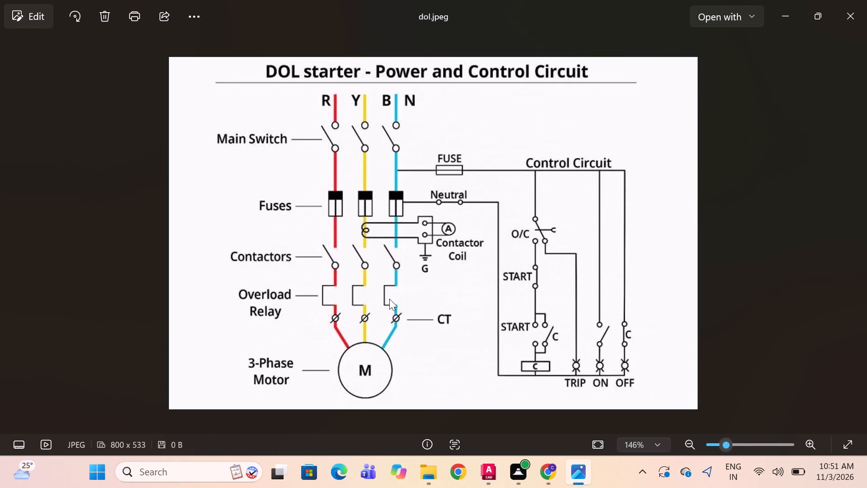
key("alt+Tab")
middle_click_drag(399, 310, 389, 226)
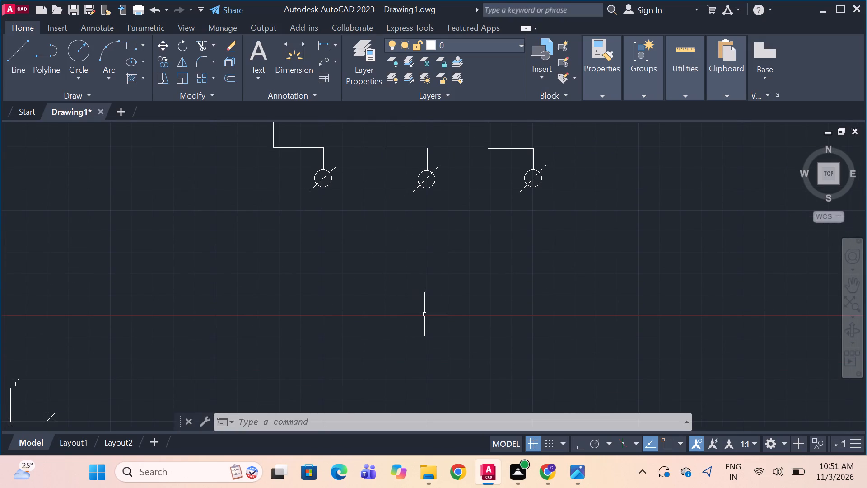
middle_click_drag(316, 311, 568, 305)
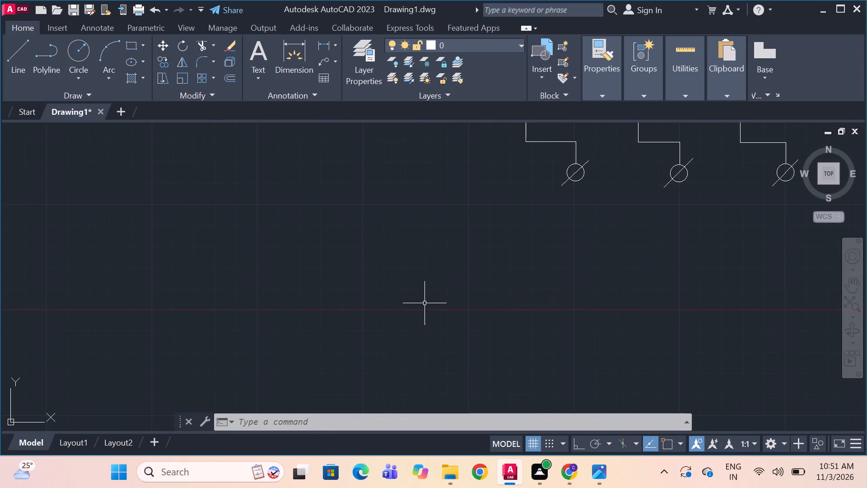
middle_click_drag(354, 294, 583, 302)
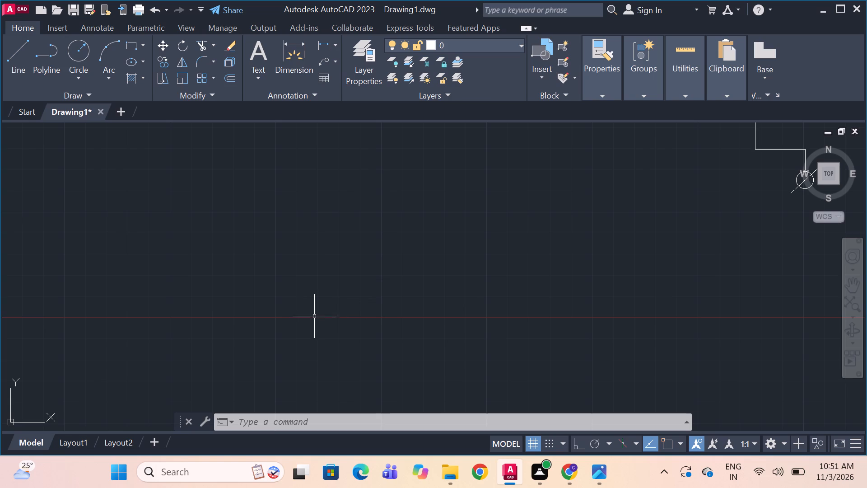
left_click(316, 317)
left_click_drag(316, 317, 317, 326)
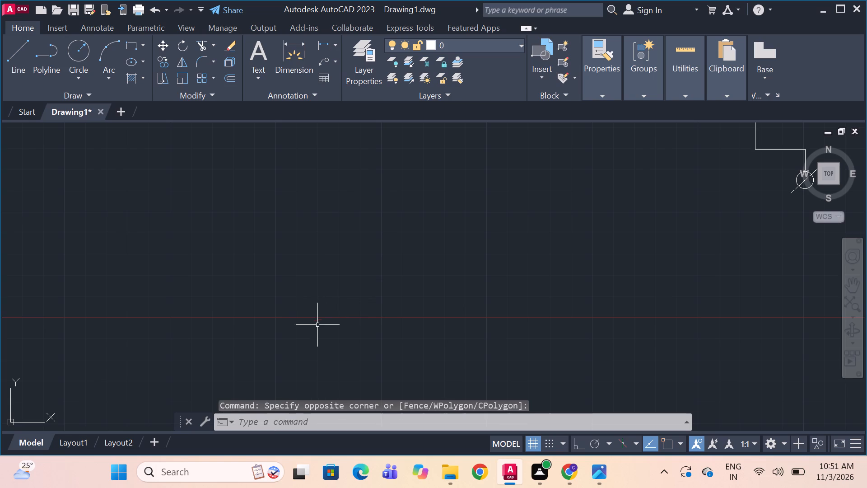
left_click_drag(317, 326, 320, 341)
middle_click_drag(251, 305, 507, 311)
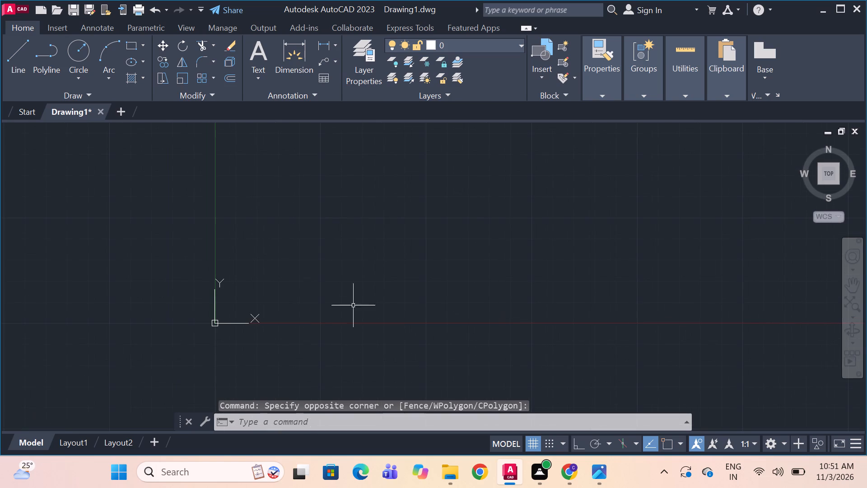
left_click(214, 324)
left_click_drag(214, 324, 200, 341)
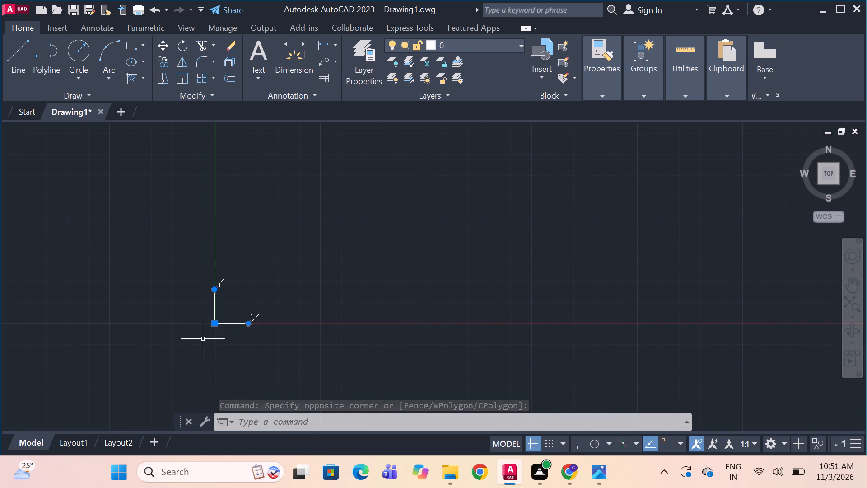
left_click_drag(200, 341, 173, 363)
left_click_drag(214, 322, 64, 413)
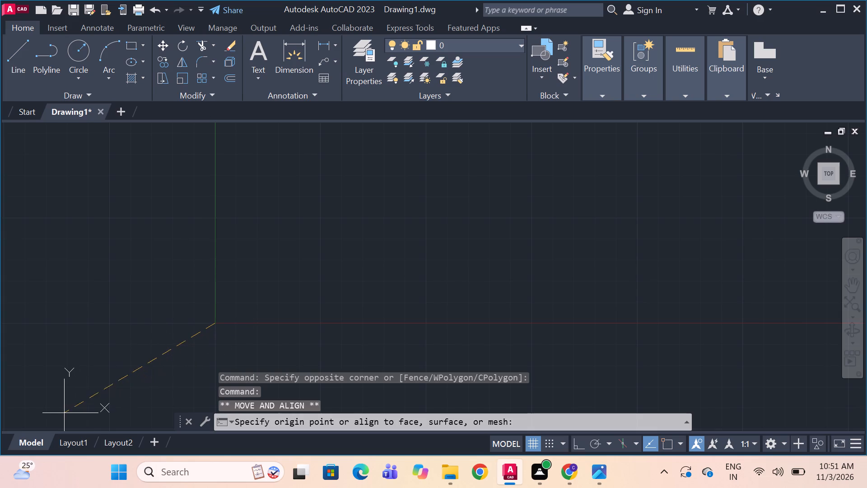
left_click_drag(64, 413, 64, 413)
left_click(64, 413)
Draw a large motor circle in the empty space below the three slashed terminal circles, as in the reference image.
middle_click_drag(464, 337, 56, 333)
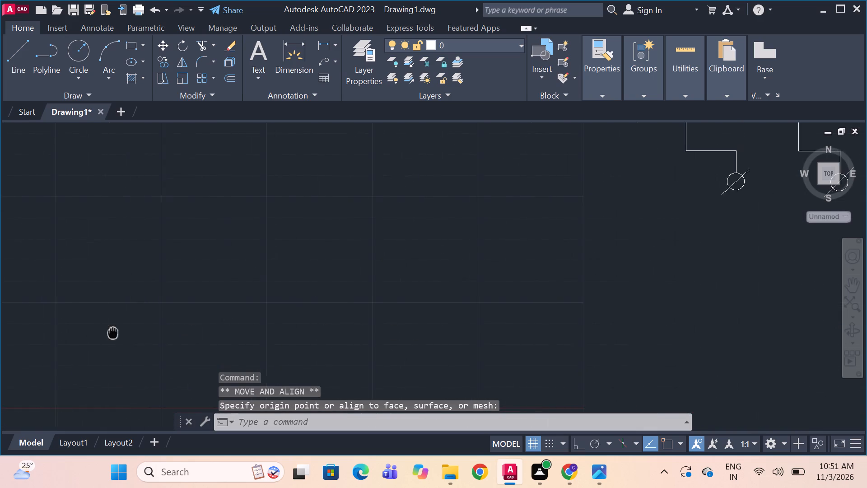
middle_click_drag(56, 333, 23, 334)
middle_click_drag(442, 289, 37, 302)
middle_click_drag(367, 325, 366, 316)
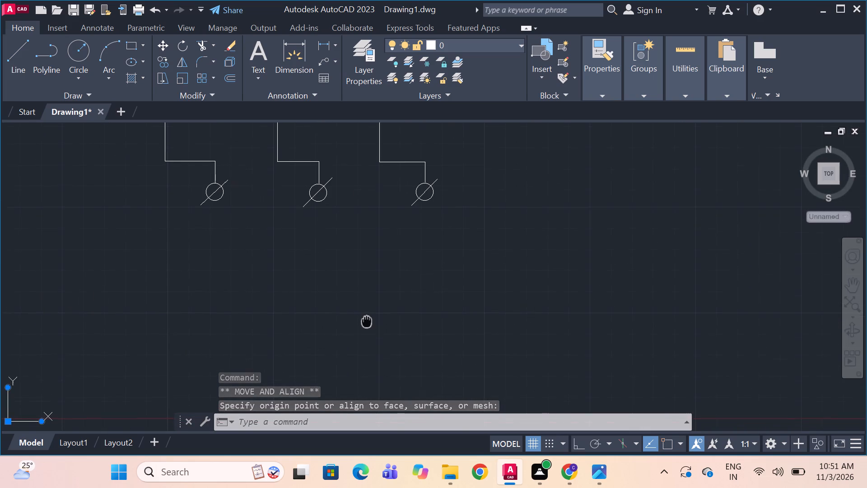
middle_click_drag(366, 316, 366, 253)
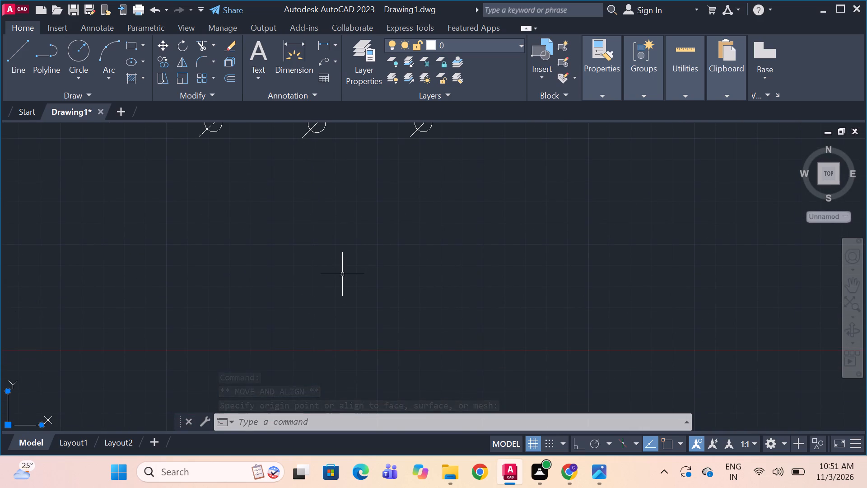
key("c")
key("space")
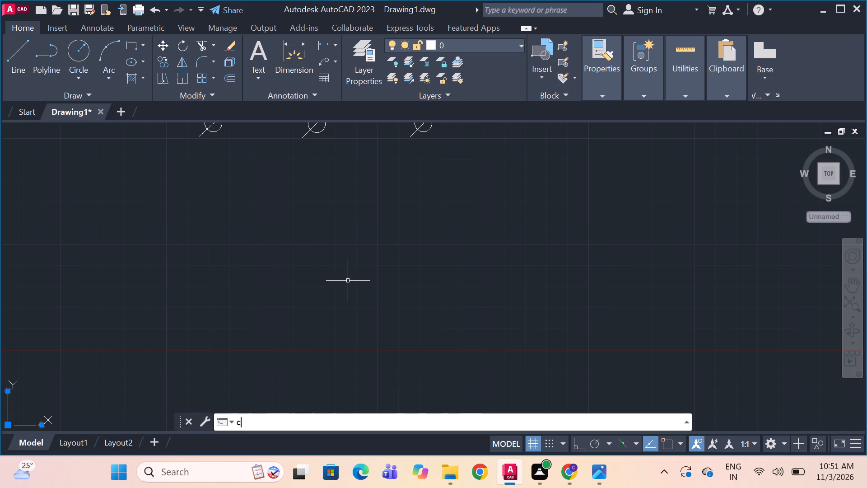
left_click_drag(284, 239, 289, 246)
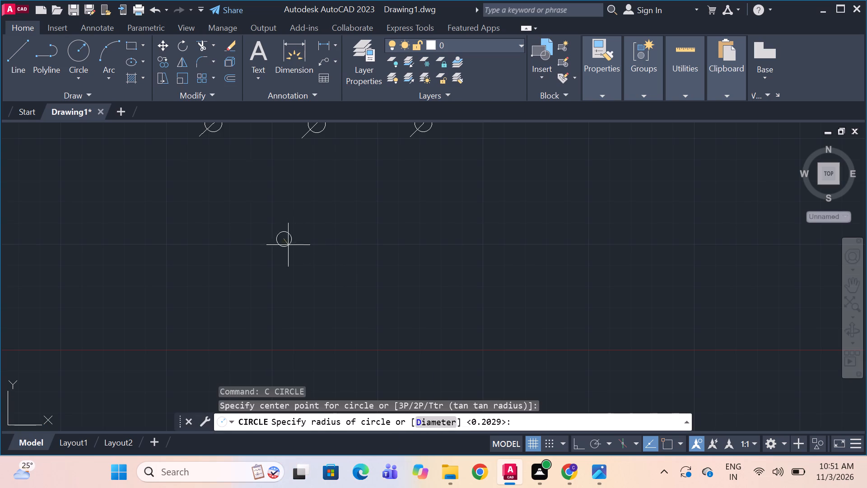
left_click_drag(289, 246, 328, 275)
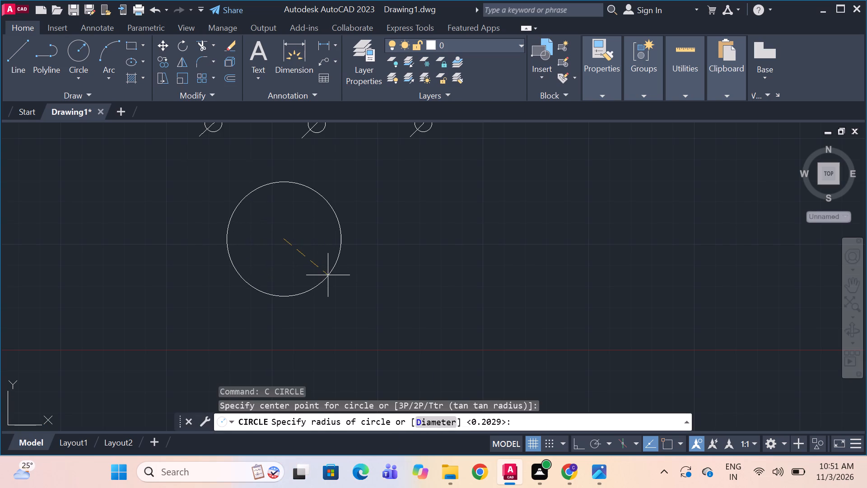
left_click(328, 275)
Move the motor circle by its centre so it sits lower and roughly beneath the second branch's terminal circle.
left_click(289, 239)
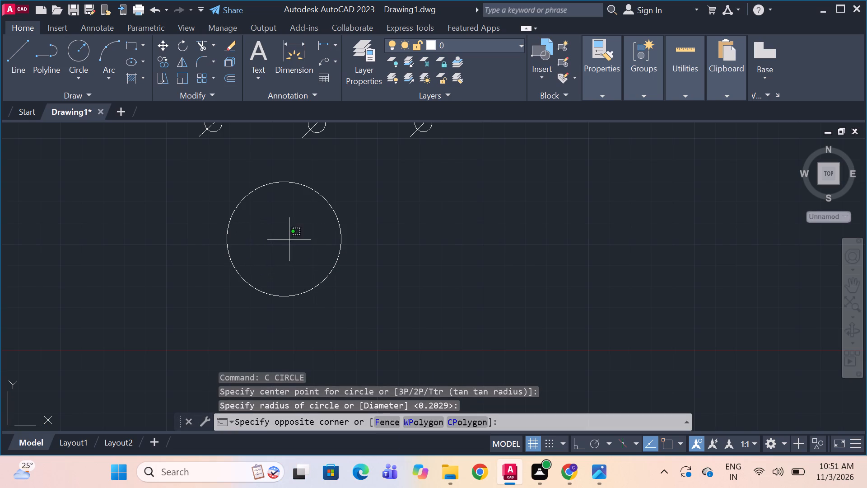
left_click(340, 229)
left_click(340, 229)
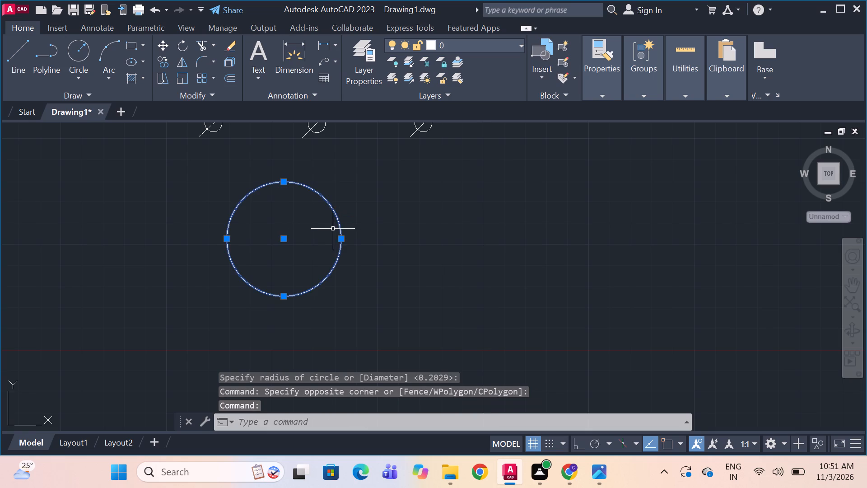
left_click_drag(285, 238, 346, 262)
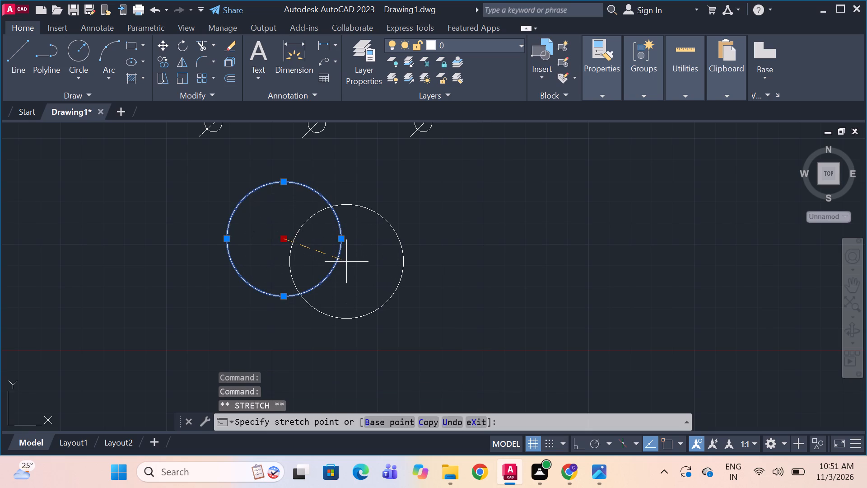
left_click_drag(346, 262, 346, 263)
left_click(343, 263)
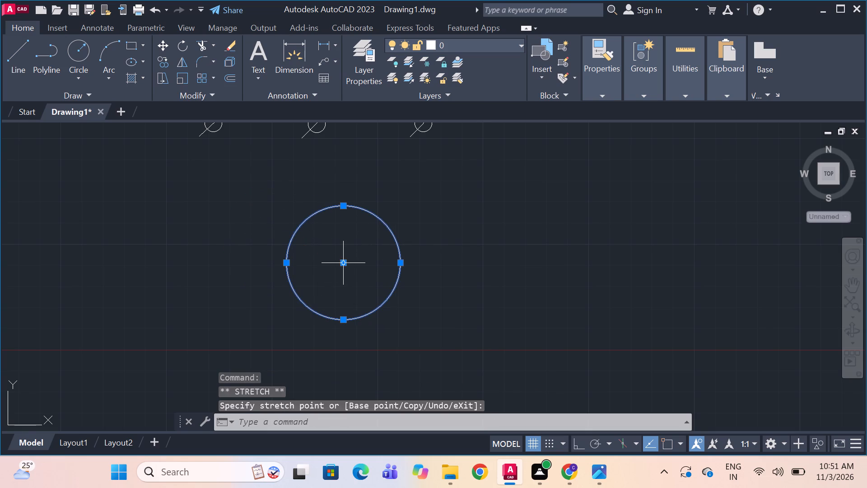
left_click_drag(344, 263, 334, 263)
left_click(334, 263)
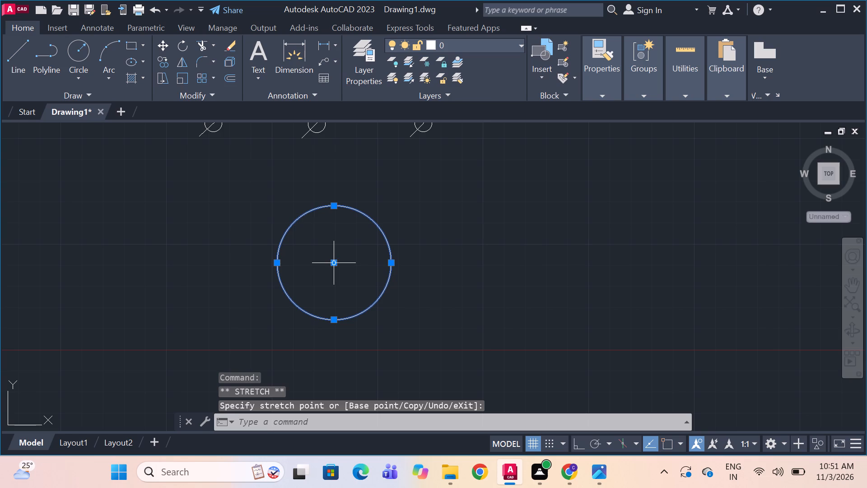
key("Escape")
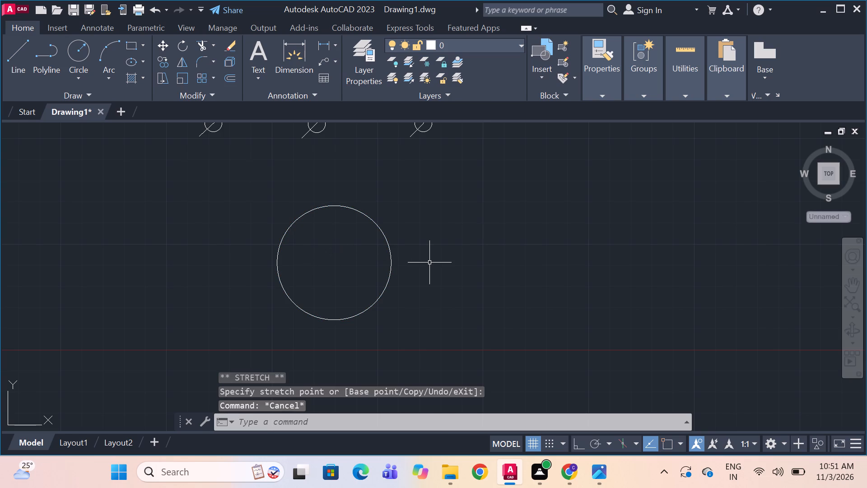
Draw a near-vertical line from the bottom of the second branch's terminal circle to the top of the motor circle.
key("l")
key("space")
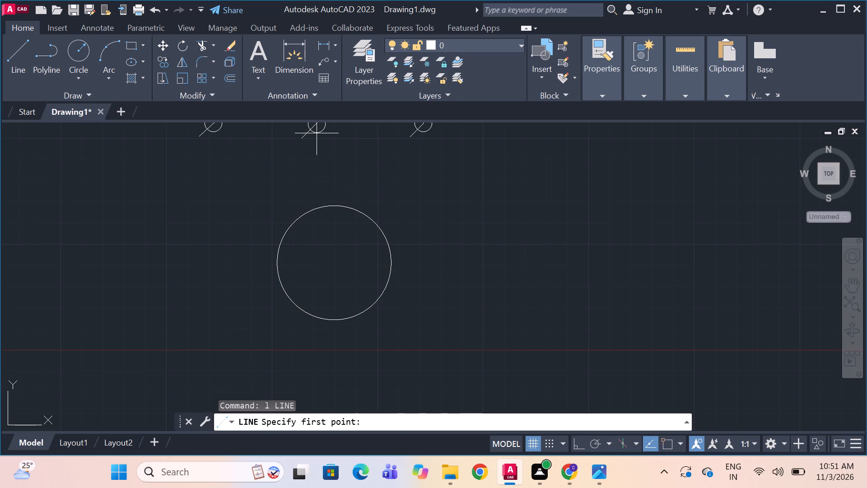
left_click_drag(317, 133, 321, 197)
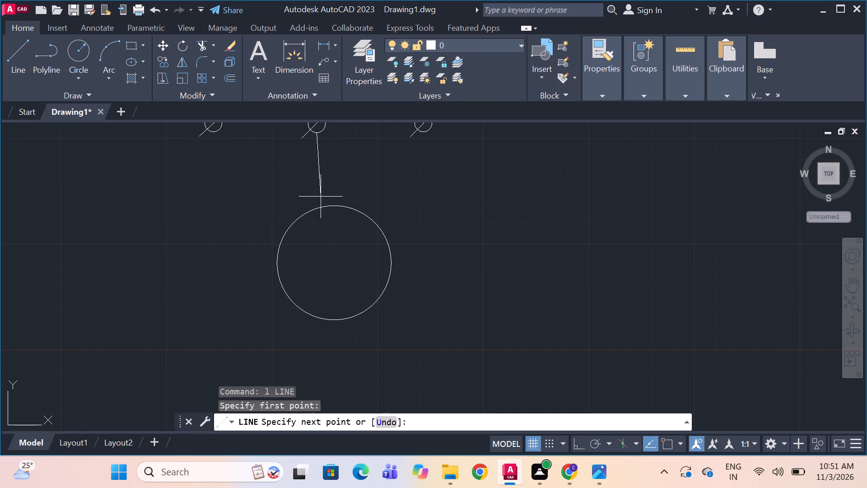
left_click_drag(321, 197, 318, 212)
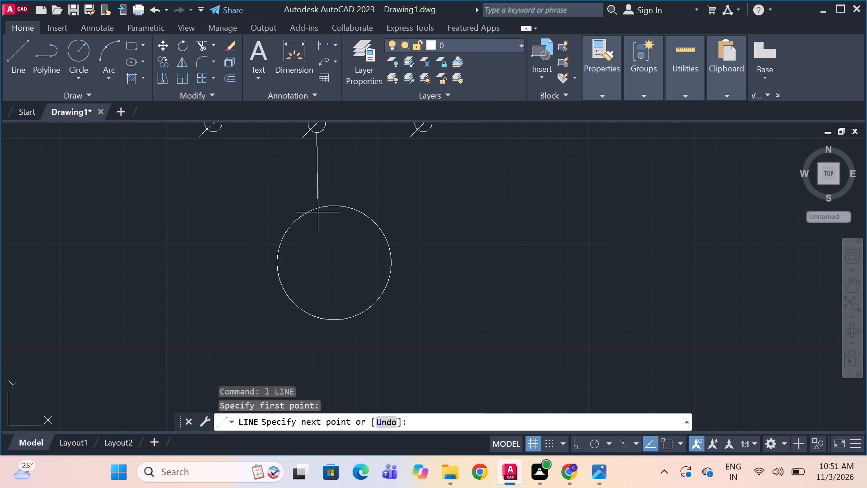
left_click_drag(318, 212, 318, 207)
left_click(318, 207)
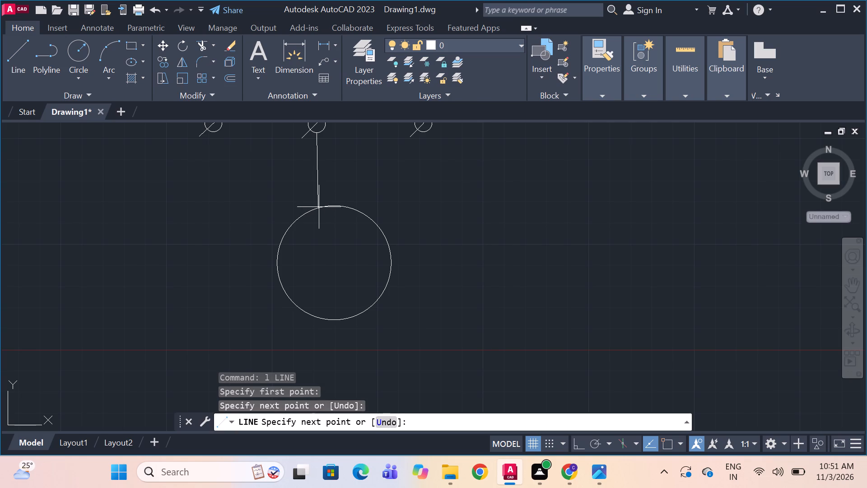
key("space")
Connect the third terminal circle to the motor circle's upper-right edge with an Ortho vertical line about 1.5 units long and a non-Ortho diagonal.
key("l")
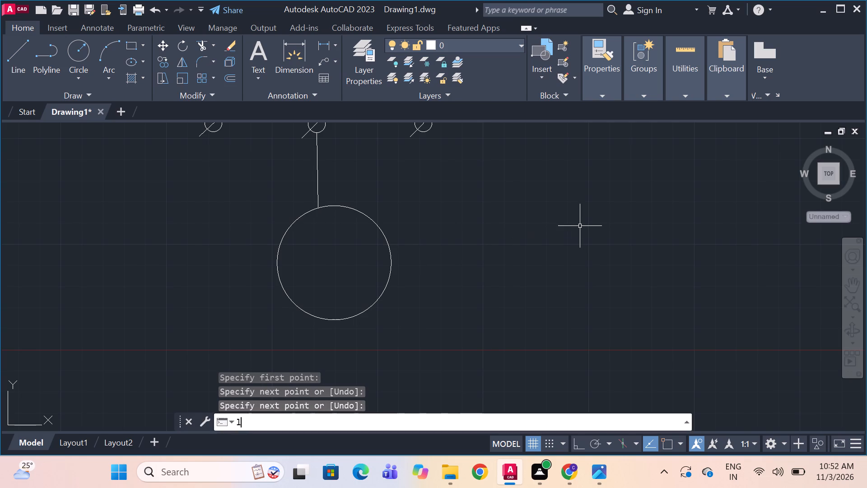
key("space")
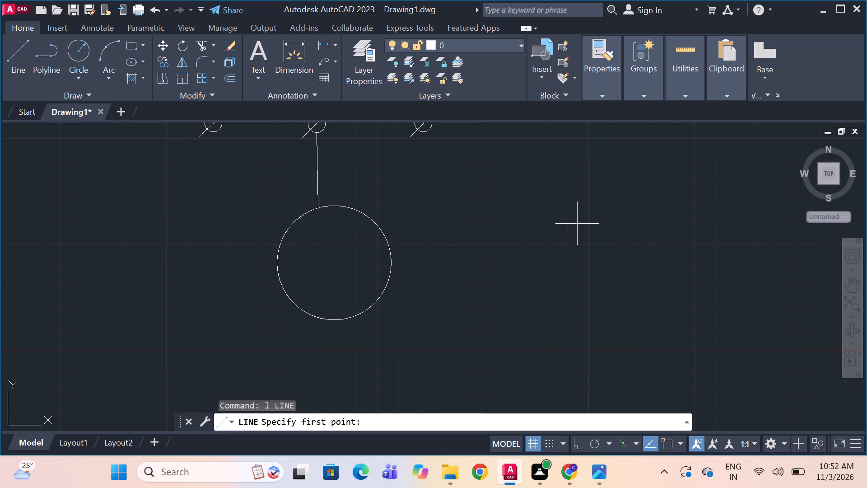
key("F8")
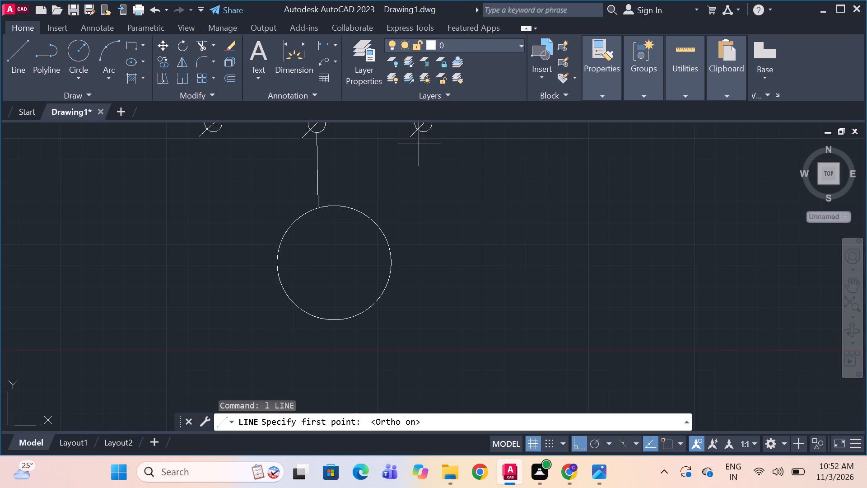
left_click(423, 132)
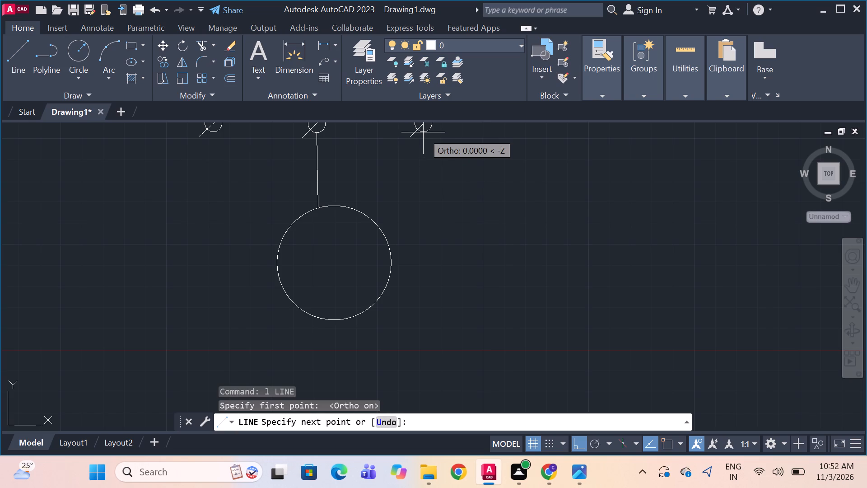
left_click(423, 196)
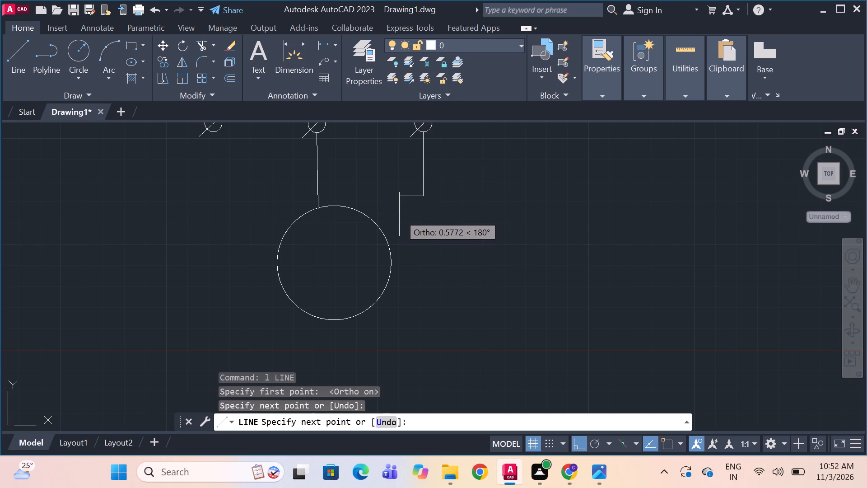
key("F8")
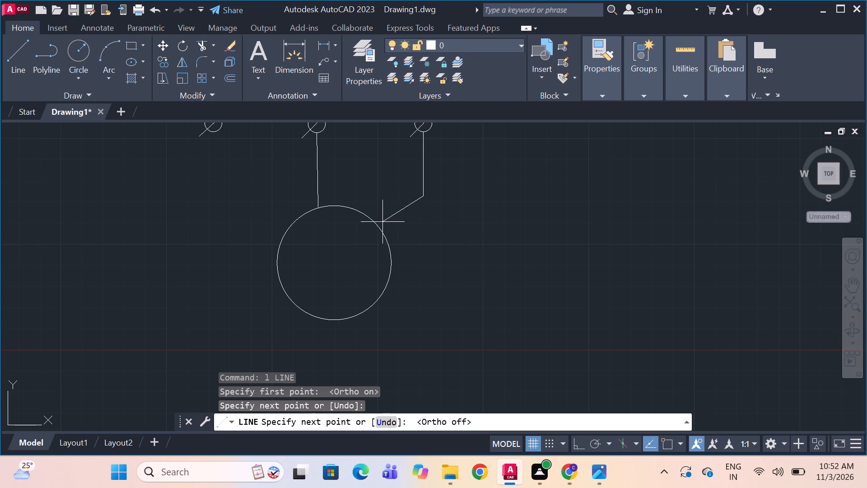
left_click(377, 225)
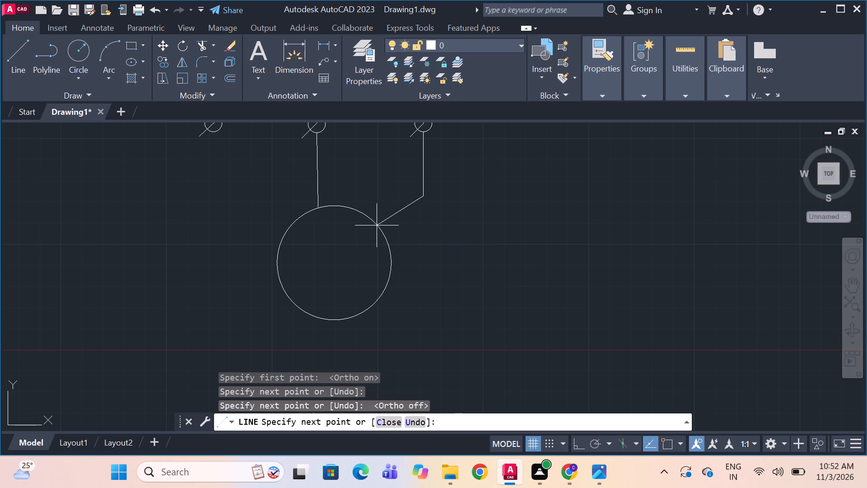
key("space")
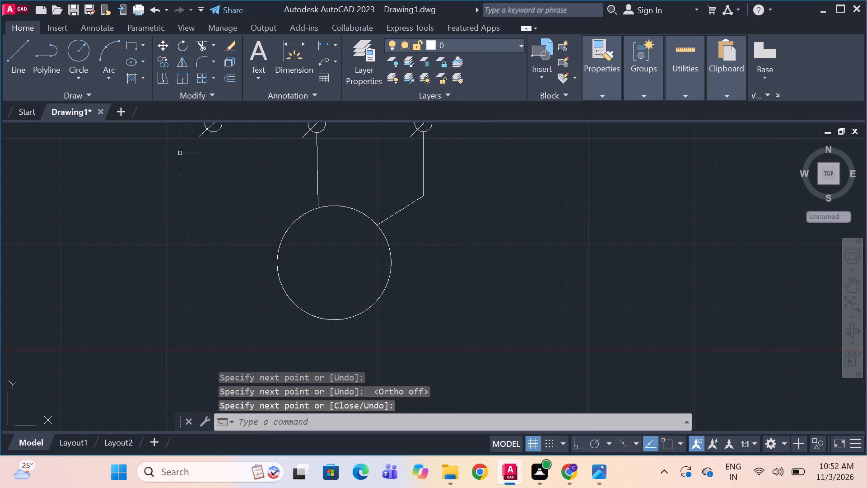
Connect the first branch's slashed terminal circle to the motor circle's upper-left edge with an Ortho vertical line and a non-Ortho diagonal.
key("l")
key("space")
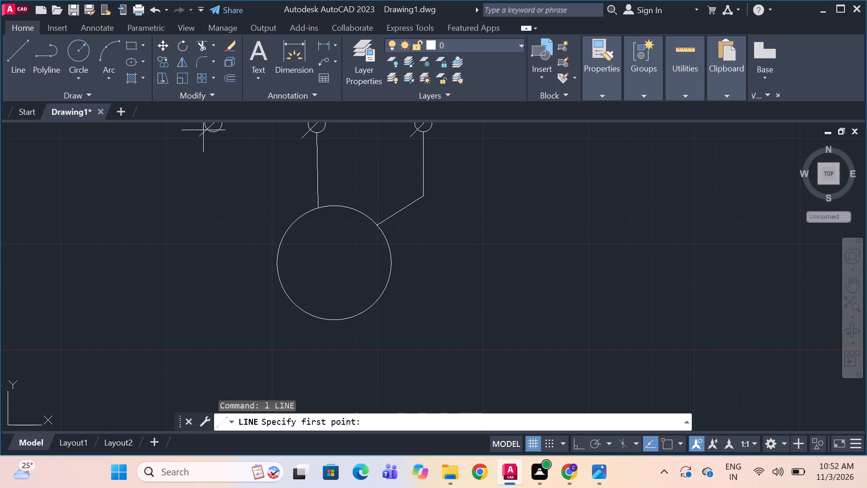
key("F8")
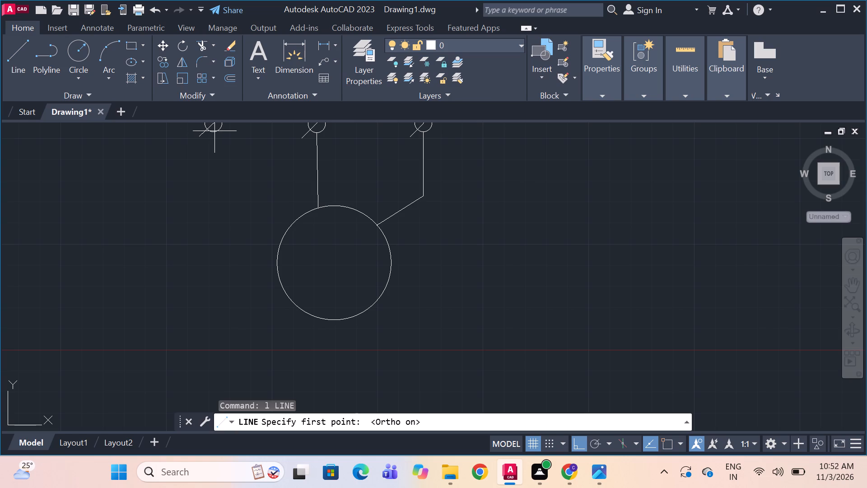
left_click_drag(214, 131, 211, 135)
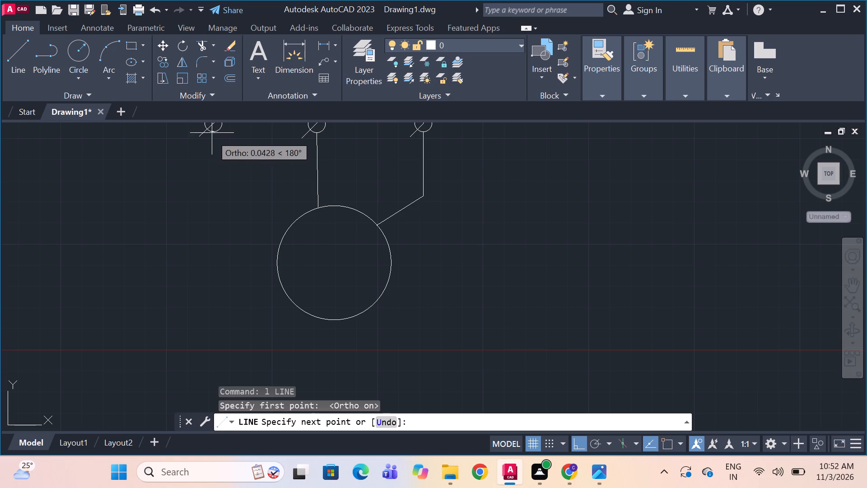
left_click_drag(211, 135, 210, 206)
left_click(210, 206)
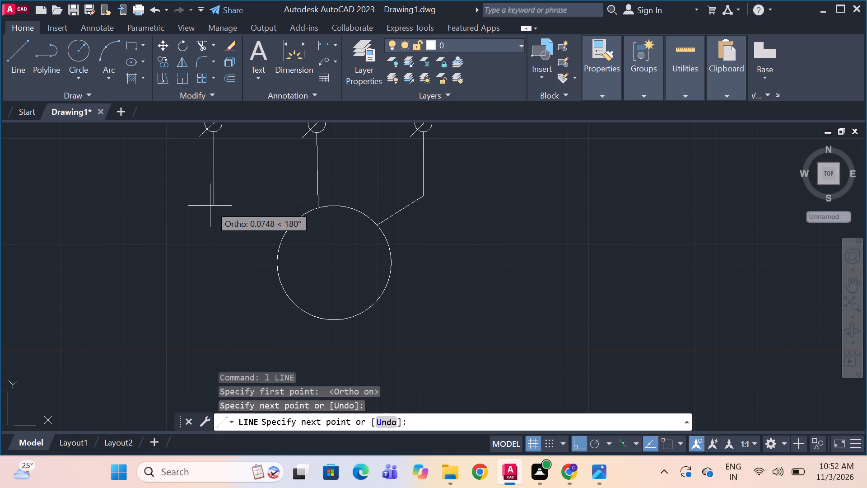
key("F8")
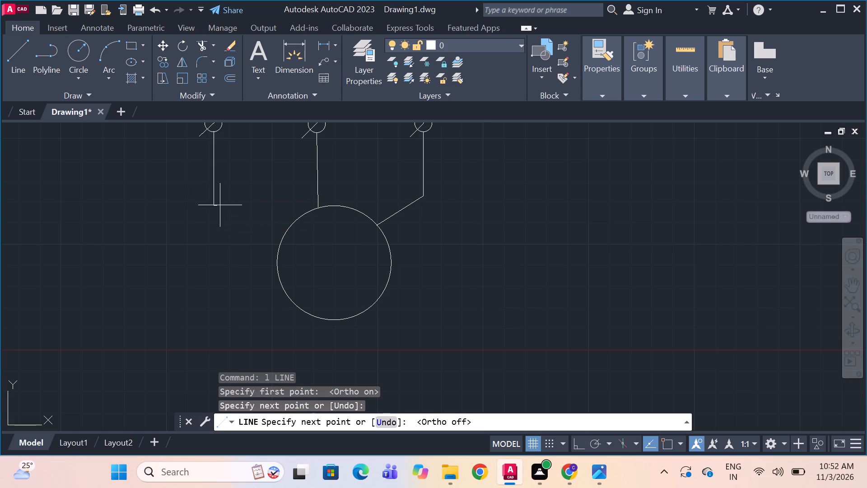
left_click(285, 234)
key("space")
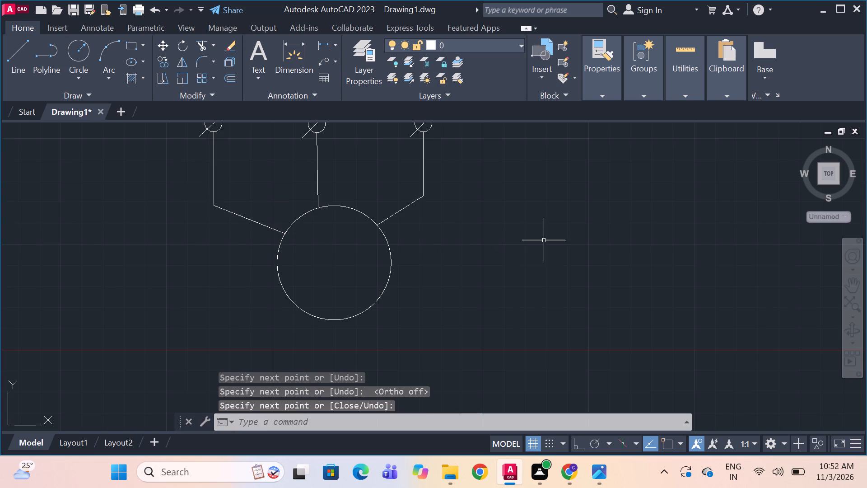
Add the multiline text label "M" near the centre of the motor circle, as in the reference image, and save the text.
middle_click_drag(539, 241, 547, 314)
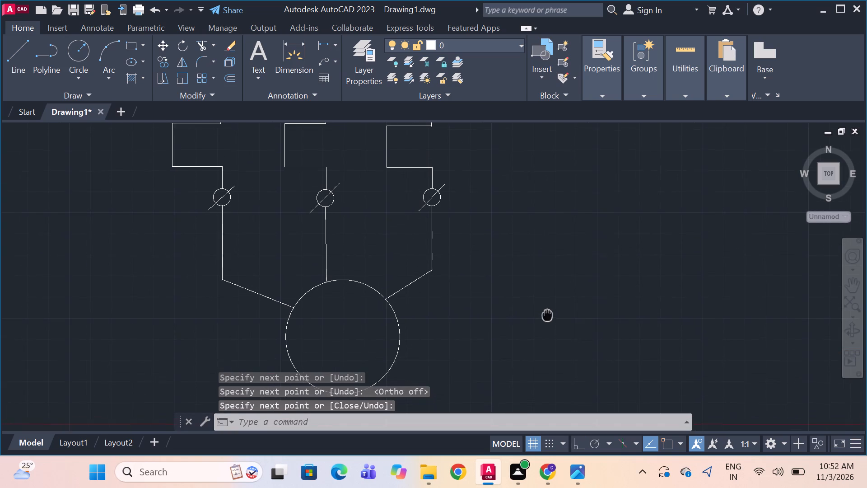
middle_click_drag(547, 314, 541, 277)
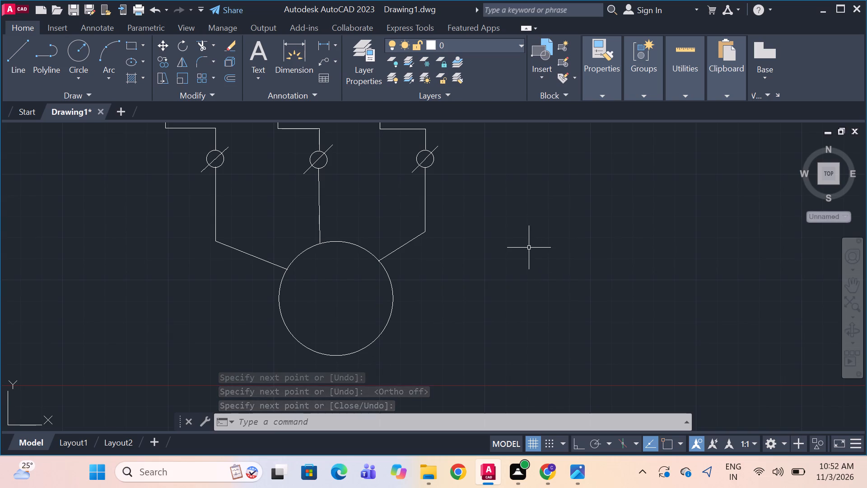
key("alt+Tab")
key("alt+Tab")
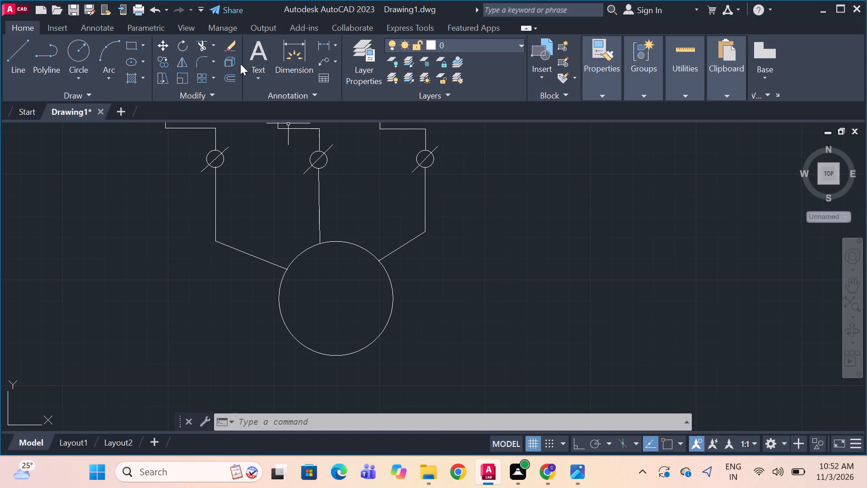
left_click(253, 50)
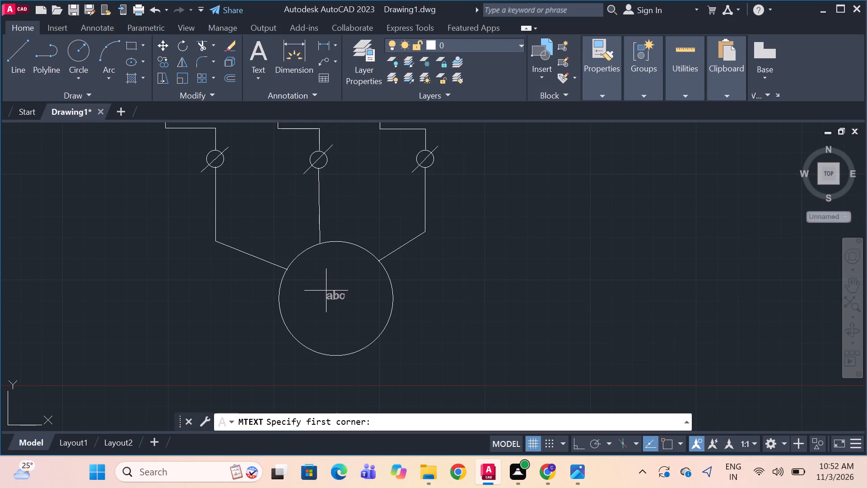
left_click(325, 292)
left_click(330, 297)
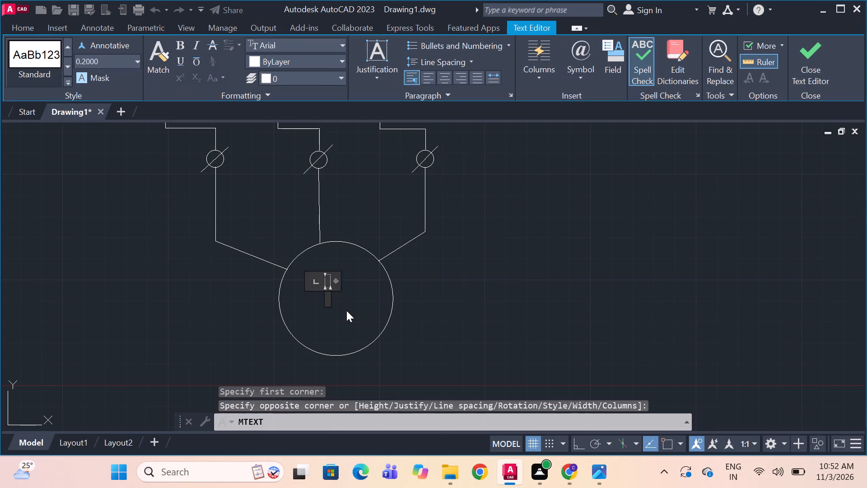
key("shift+m")
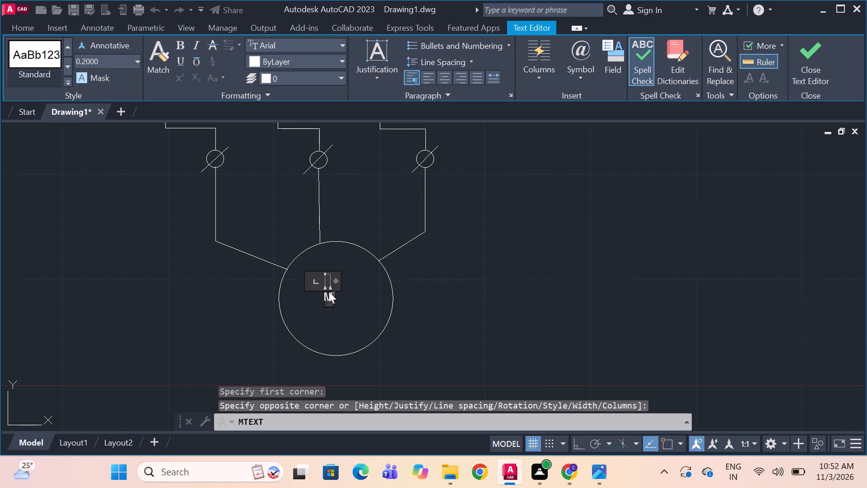
key("Return")
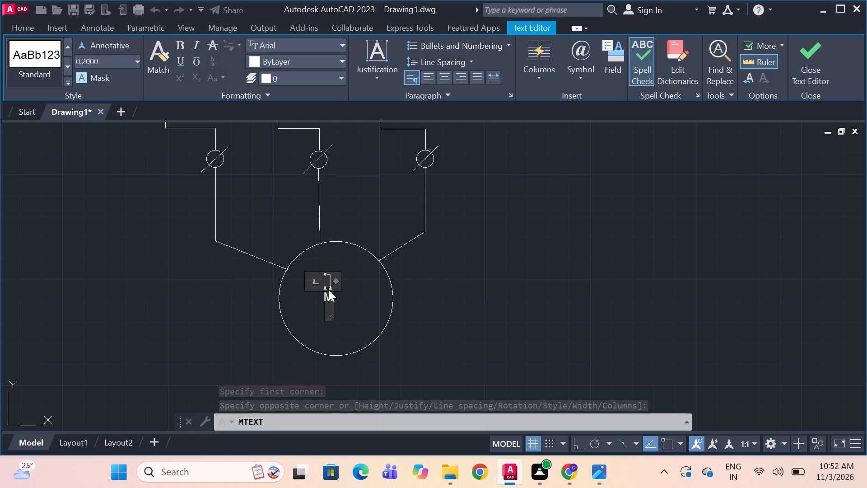
key("space")
key("space")
key("space")
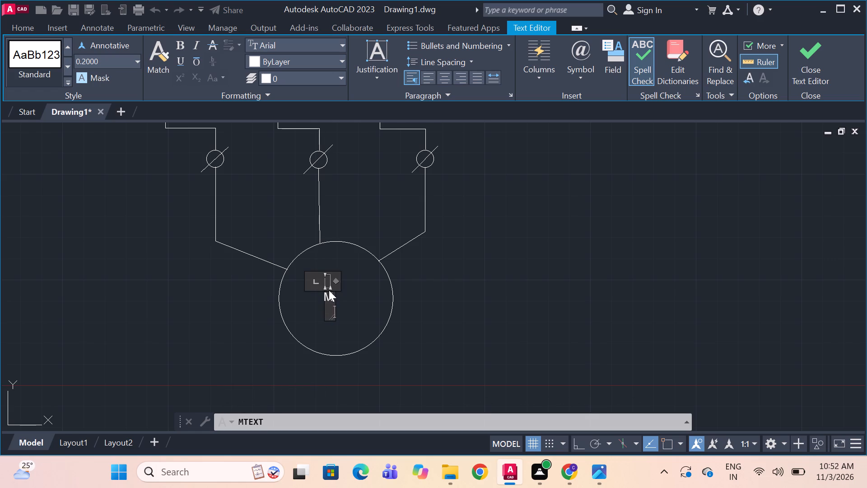
key("Escape")
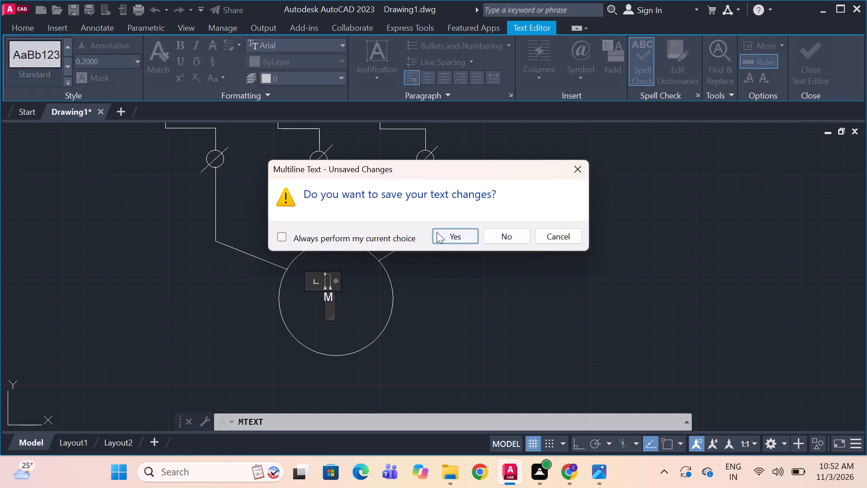
left_click(441, 232)
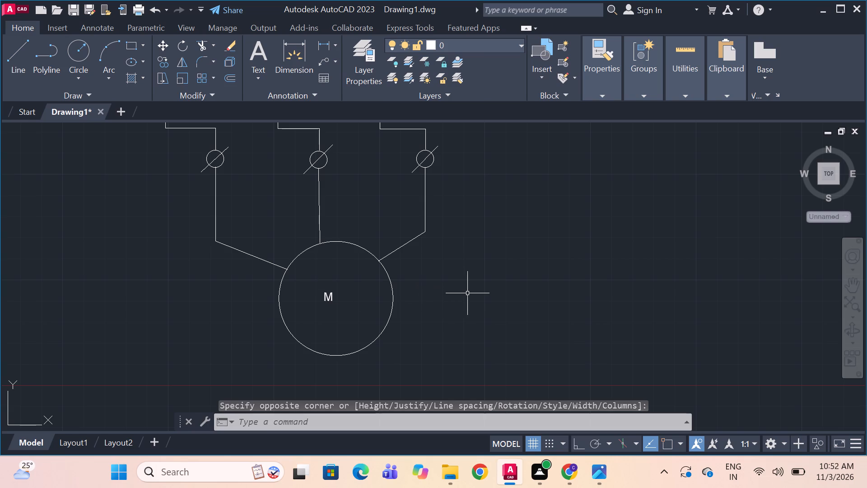
Delete the spare small switch symbol standing beside the first branch's main switch.
scroll(467, 293, "down", 1)
middle_click(467, 293)
scroll(466, 292, "up", 1)
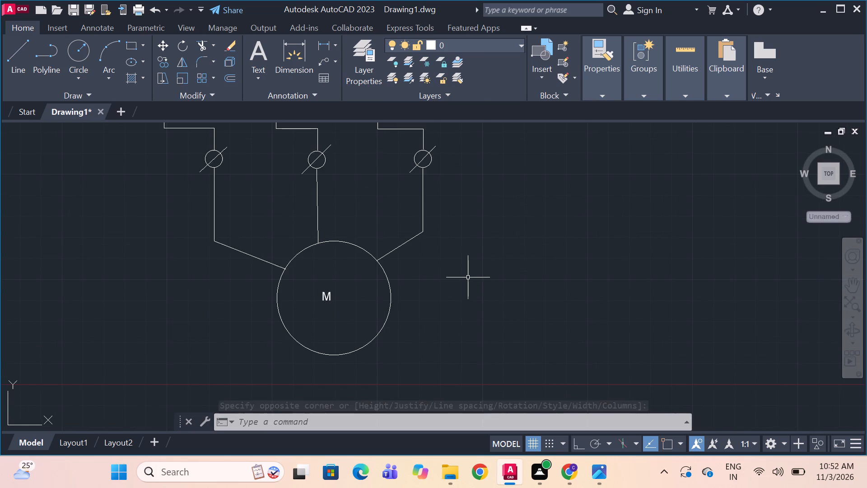
scroll(468, 277, "down", 1)
middle_click_drag(505, 249, 402, 371)
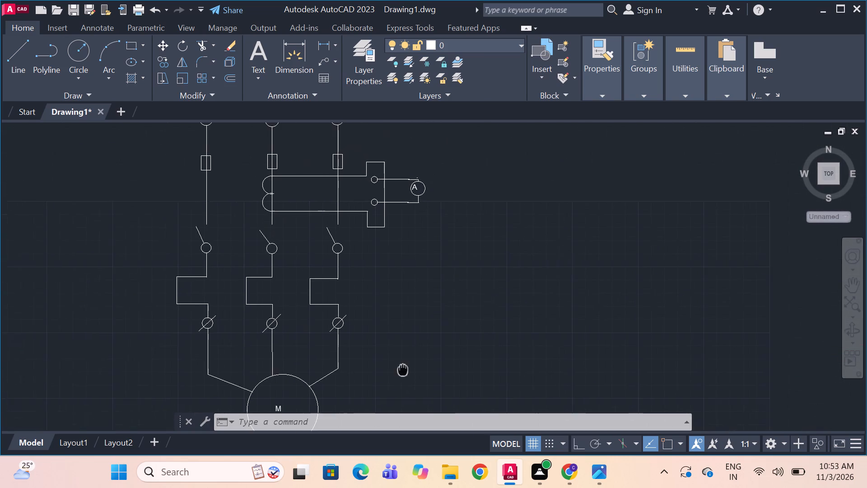
middle_click_drag(402, 371, 401, 371)
middle_click_drag(448, 229, 373, 380)
middle_click_drag(398, 303, 418, 209)
middle_click_drag(100, 206, 111, 213)
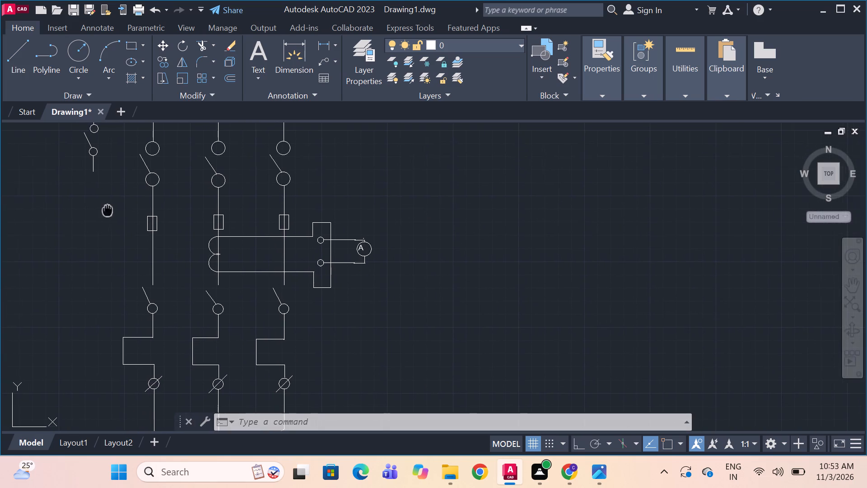
middle_click_drag(111, 213, 138, 245)
left_click(128, 163)
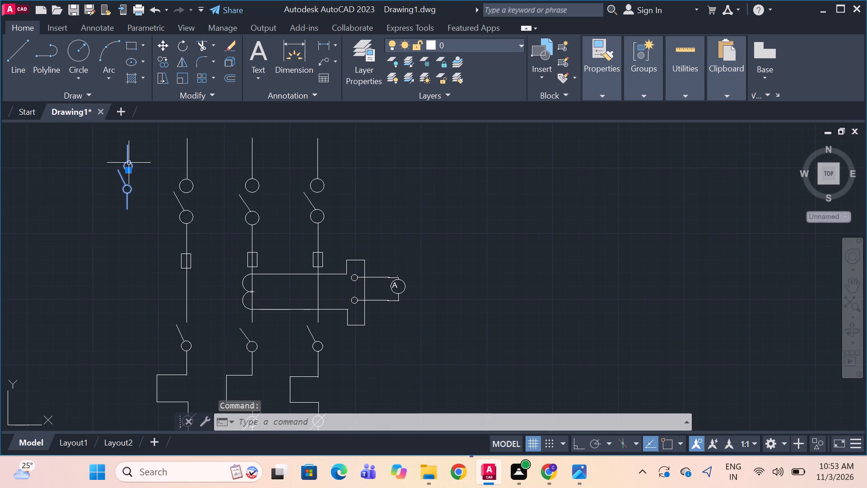
key("Delete")
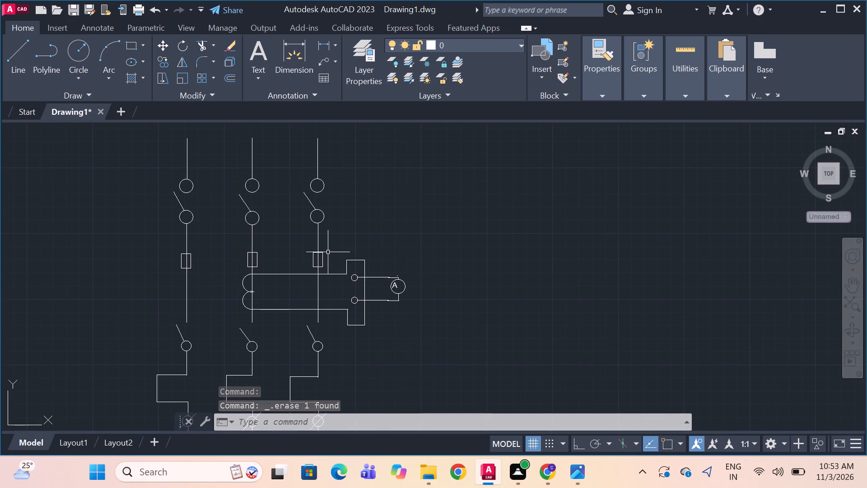
Following the reference image, draw an Ortho horizontal line about 4.5 units long rightward from the third branch, between its main switch and fuse.
key("alt+Tab")
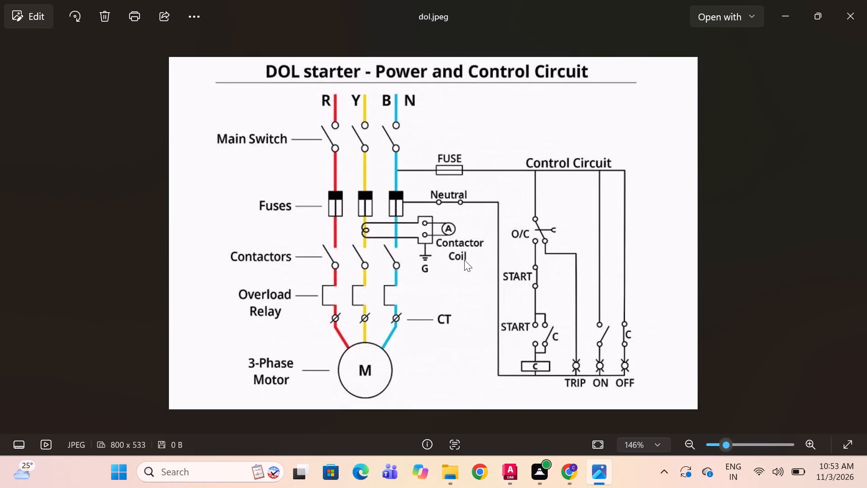
key("alt+Tab")
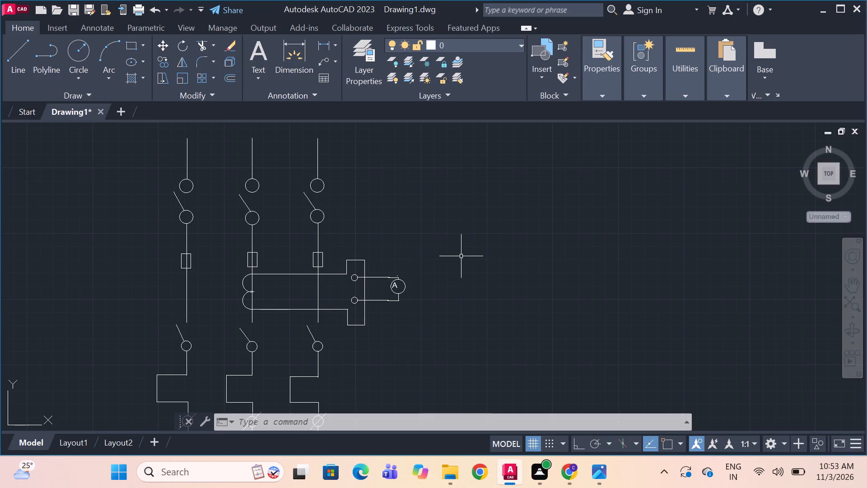
key("alt+Tab")
key("alt+Tab")
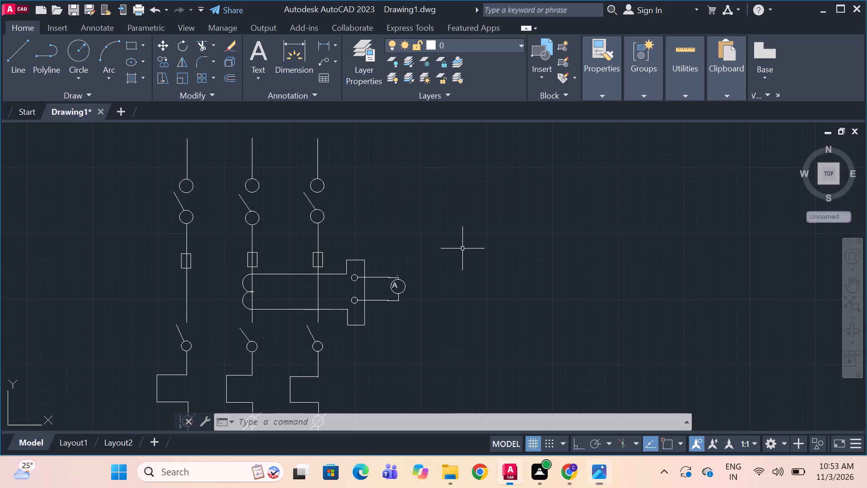
type("l")
key("space")
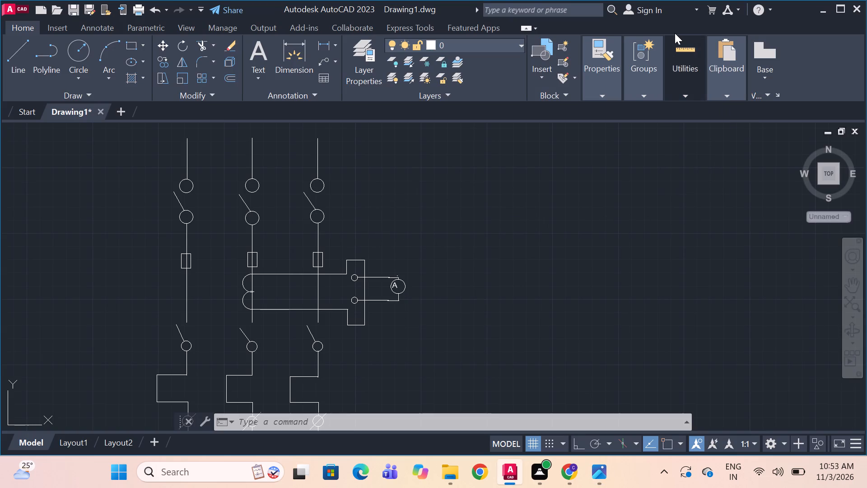
left_click(318, 231)
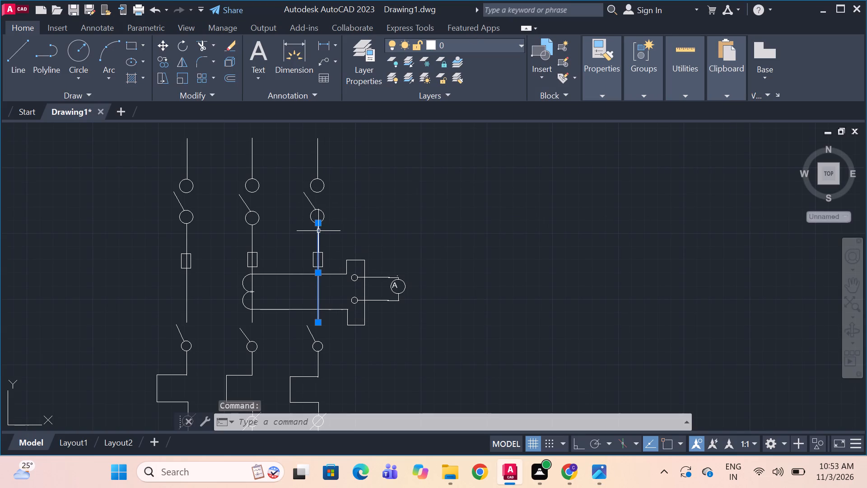
key("Escape")
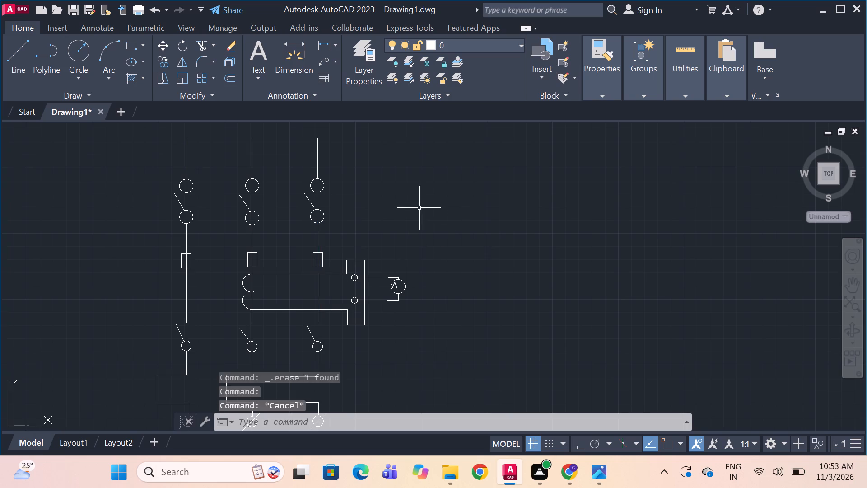
key("Escape")
key("l")
key("space")
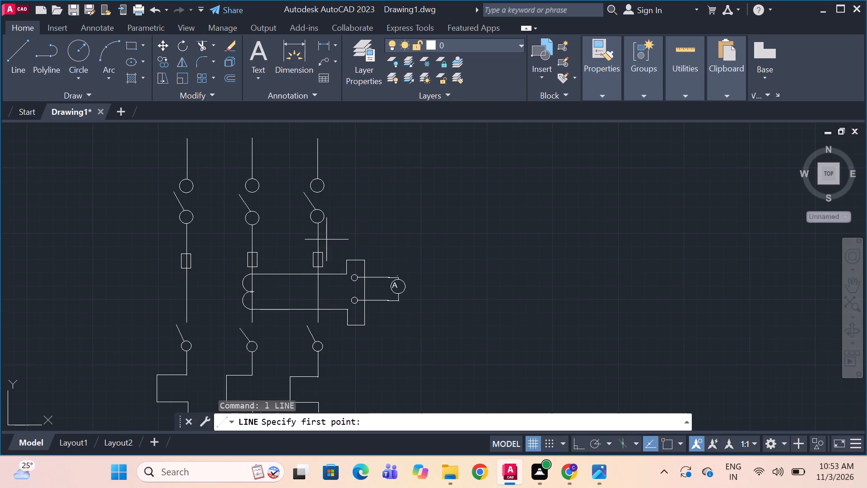
left_click_drag(318, 230, 403, 231)
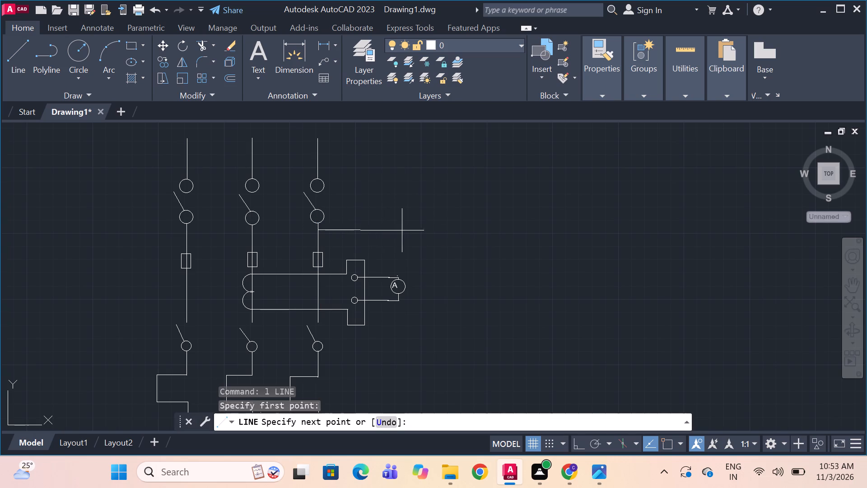
left_click_drag(403, 231, 413, 229)
key("F8")
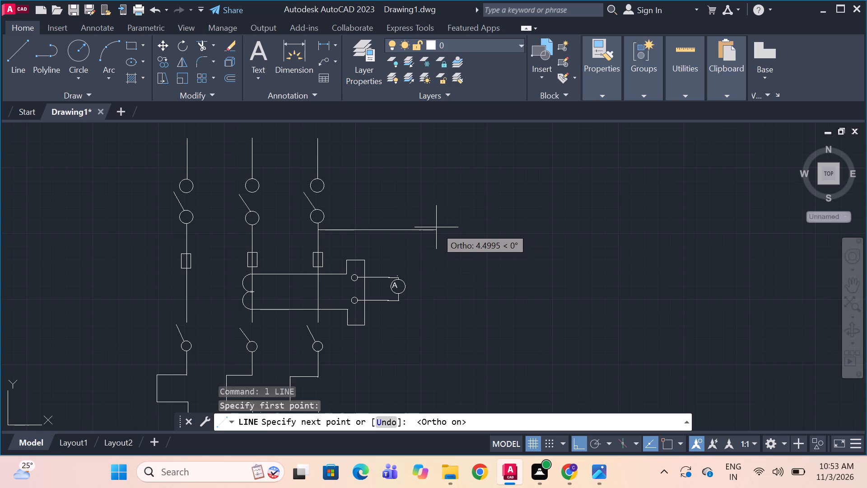
left_click(436, 227)
key("space")
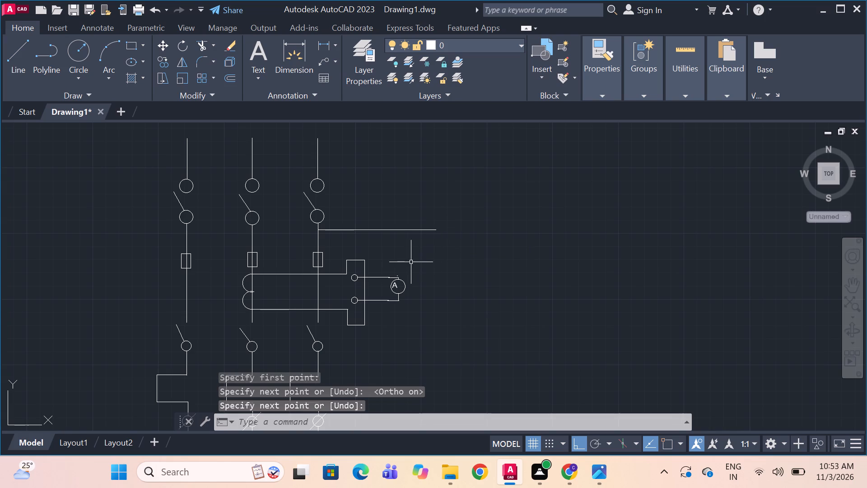
Following the reference image, draw an Ortho horizontal neutral line about 4 units long rightward from the third branch's fuse.
key("alt+Tab")
key("alt+Tab")
key("l")
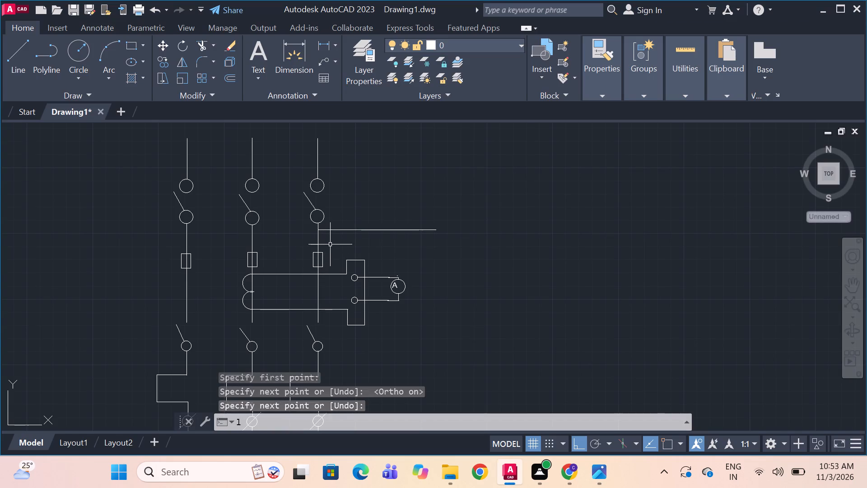
key("space")
left_click_drag(322, 256, 322, 256)
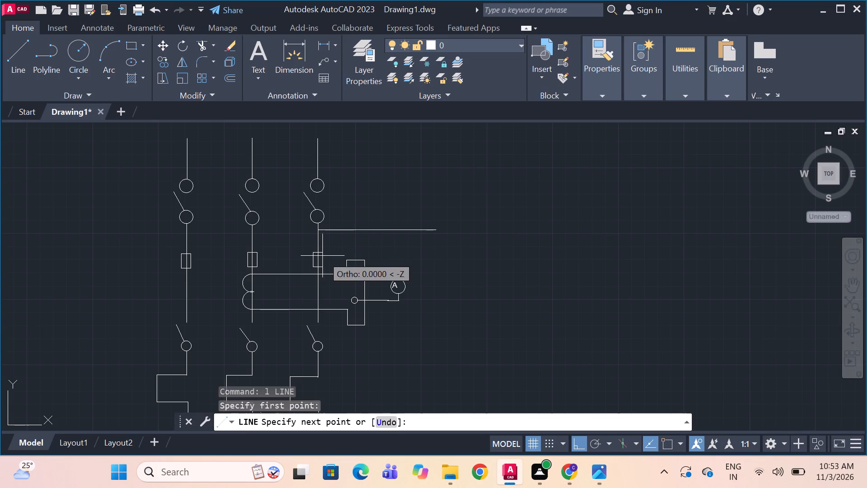
left_click_drag(322, 256, 429, 253)
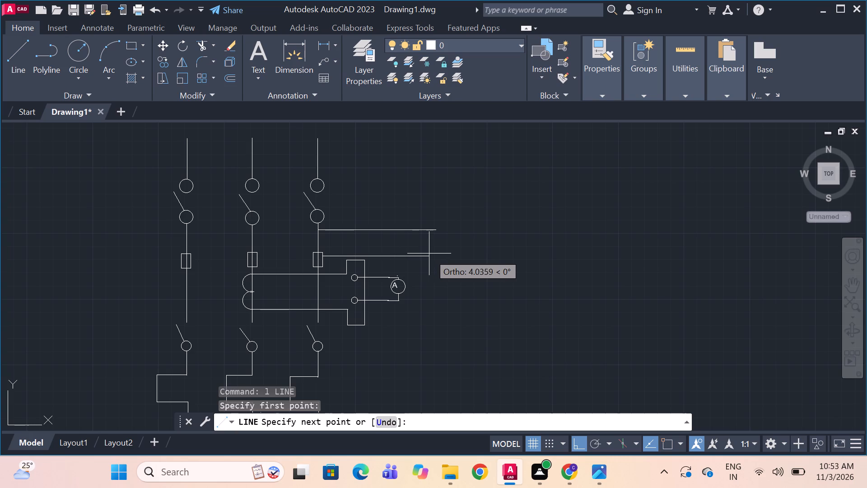
left_click_drag(429, 253, 434, 253)
left_click(434, 253)
key("space")
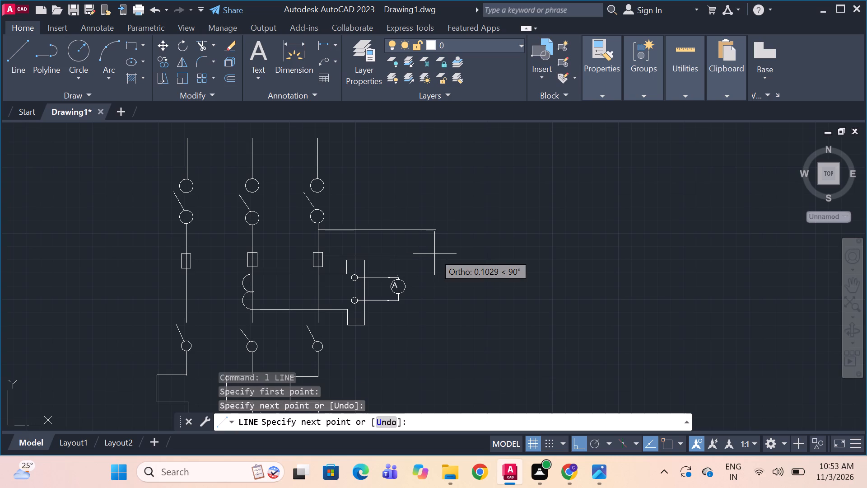
Following the reference image, draw a small horizontal rectangle as the control fuse at the free end of the upper control line.
key("alt+Tab")
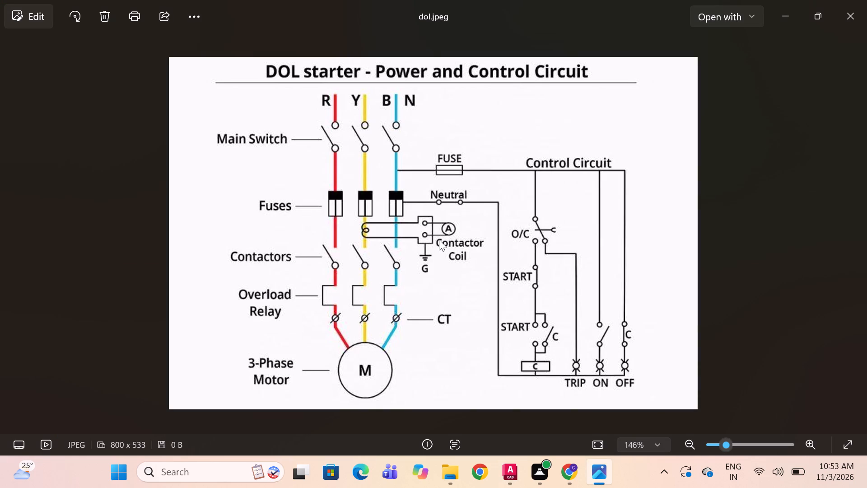
key("alt+Tab")
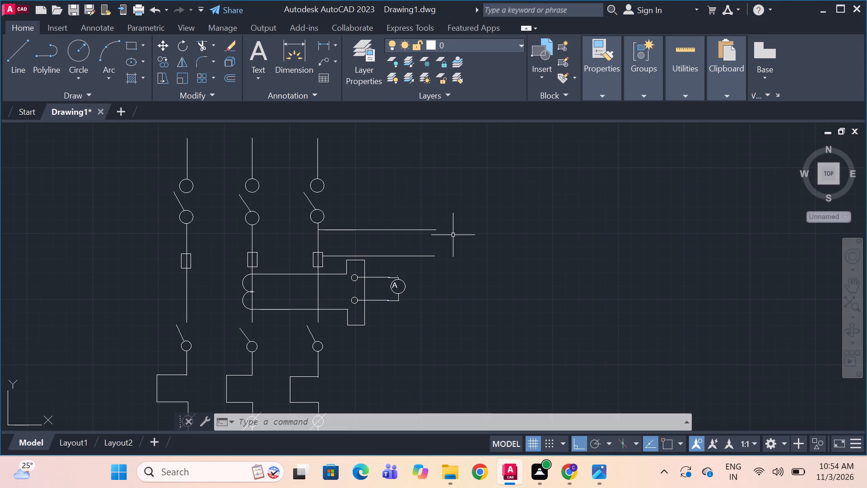
key("r")
key("e")
key("c")
key("space")
left_click_drag(439, 223, 440, 223)
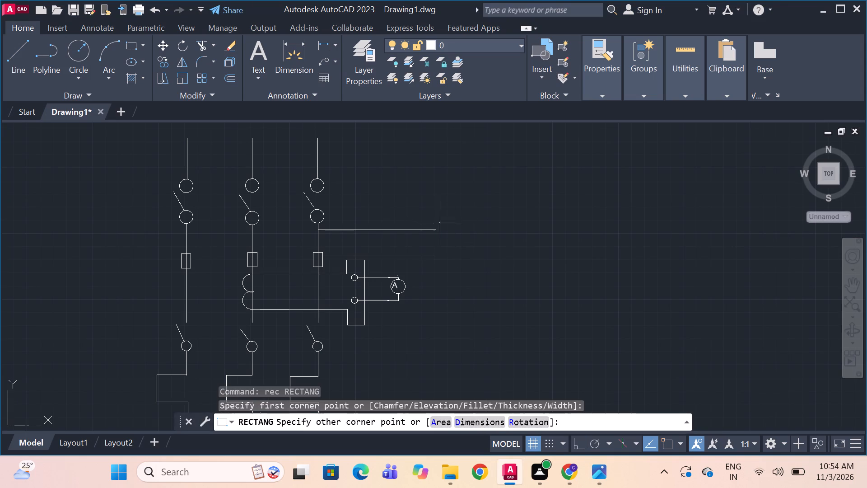
left_click_drag(440, 223, 470, 234)
left_click(470, 234)
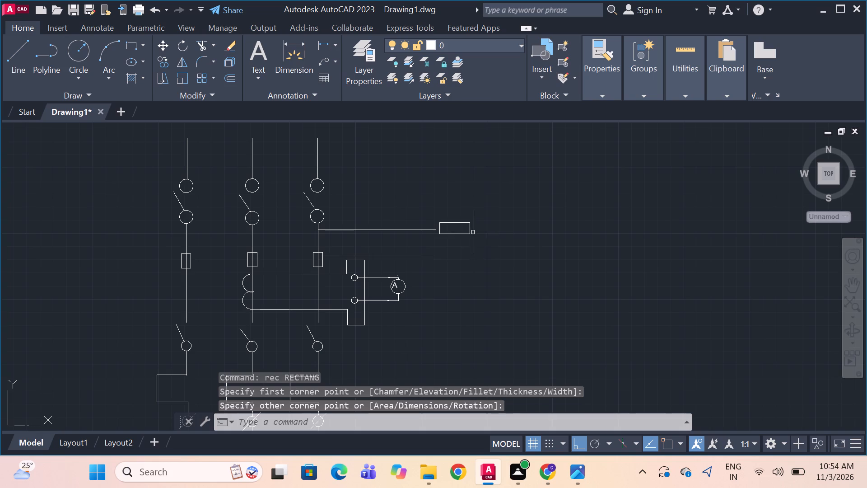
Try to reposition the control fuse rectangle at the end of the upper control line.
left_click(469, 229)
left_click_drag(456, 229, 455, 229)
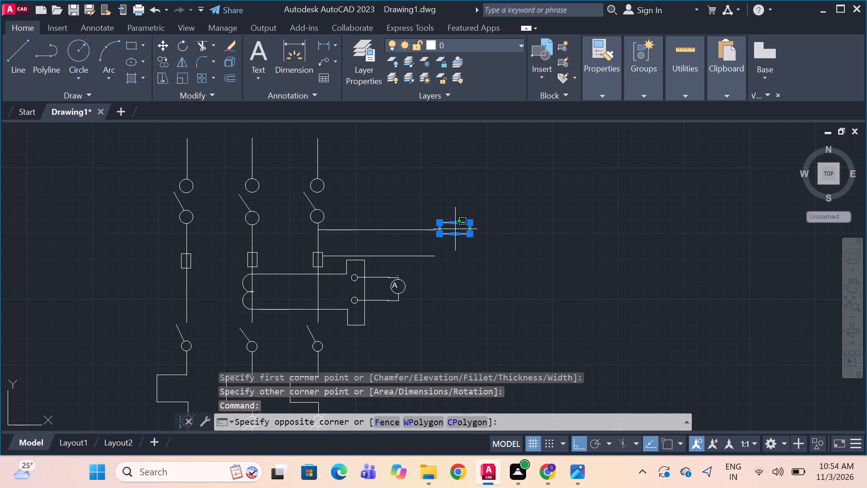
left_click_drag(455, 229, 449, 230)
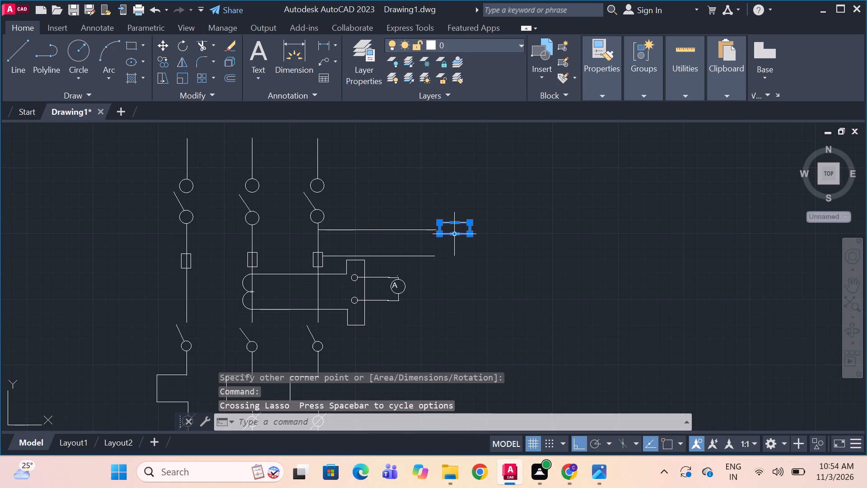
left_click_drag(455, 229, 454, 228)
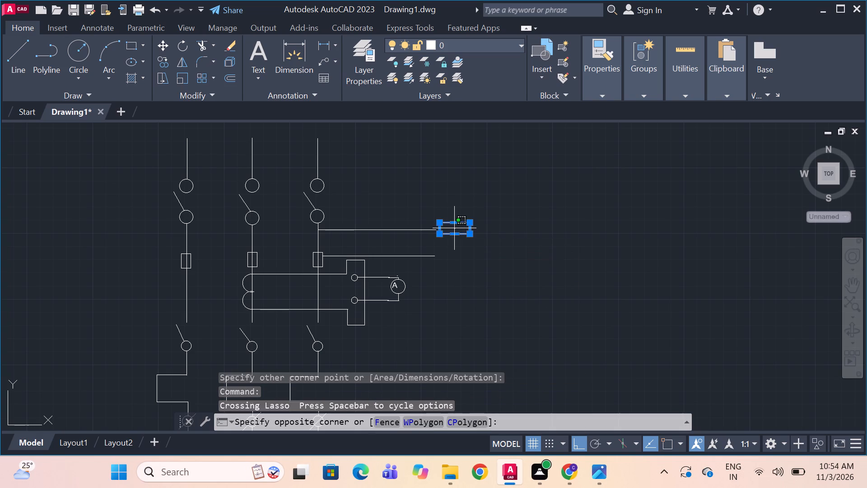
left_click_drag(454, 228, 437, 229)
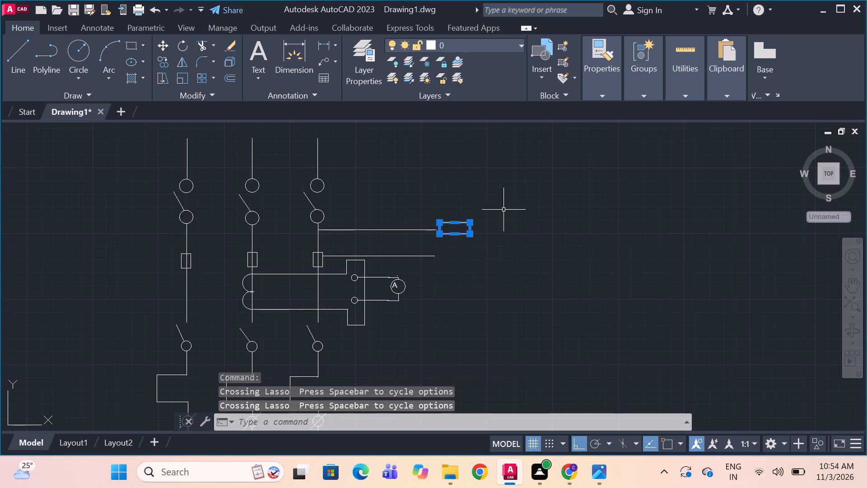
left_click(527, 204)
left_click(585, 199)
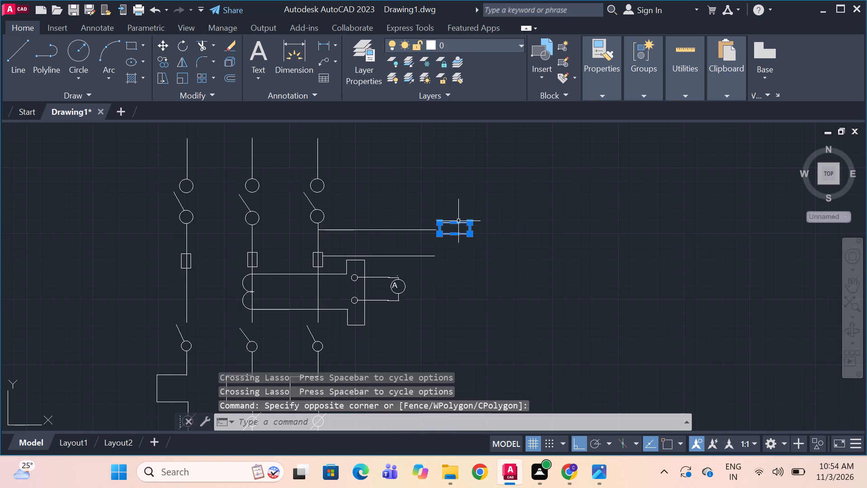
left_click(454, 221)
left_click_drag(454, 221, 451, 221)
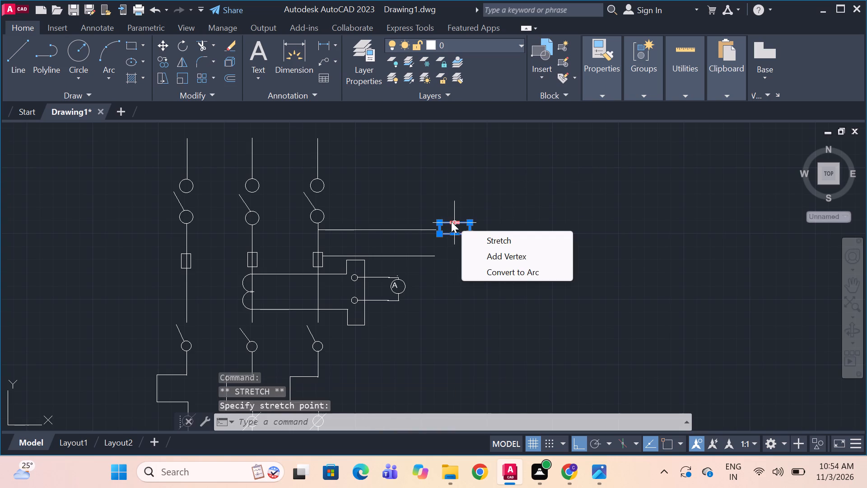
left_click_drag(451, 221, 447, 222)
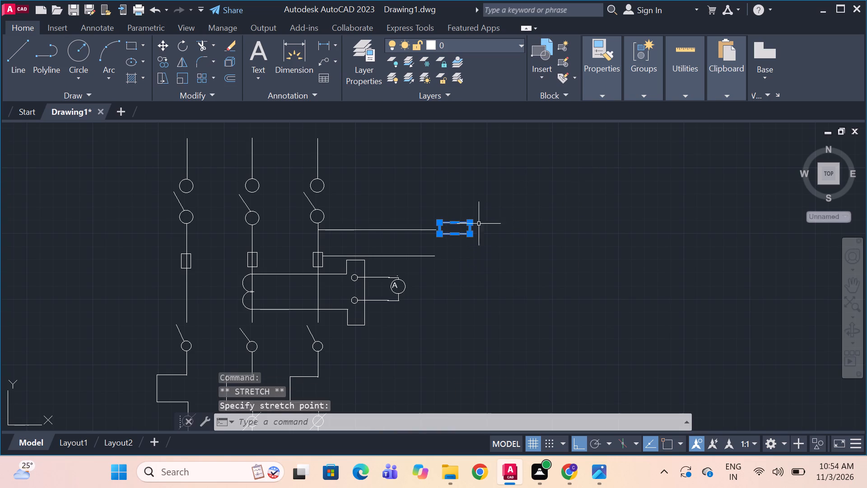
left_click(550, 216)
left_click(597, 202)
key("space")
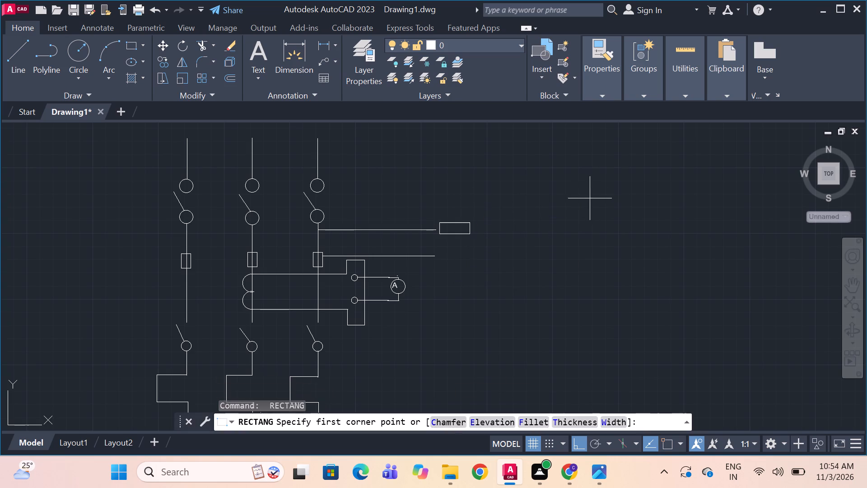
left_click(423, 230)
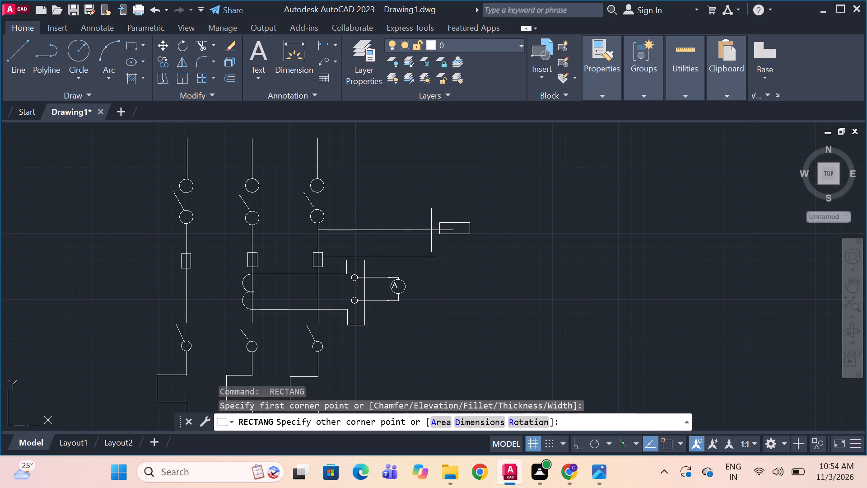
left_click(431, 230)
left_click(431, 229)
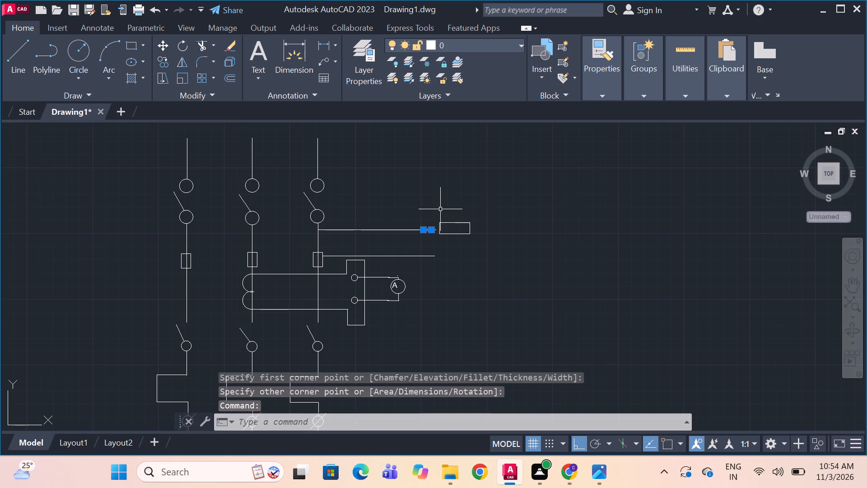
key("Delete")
Stretch the upper control line's free end horizontally through the fuse rectangle and on past its far side.
left_click(415, 230)
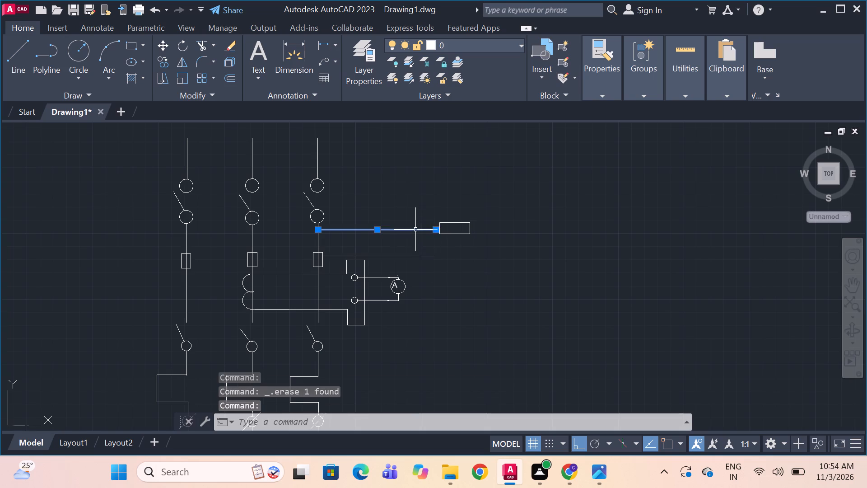
left_click_drag(434, 230, 469, 230)
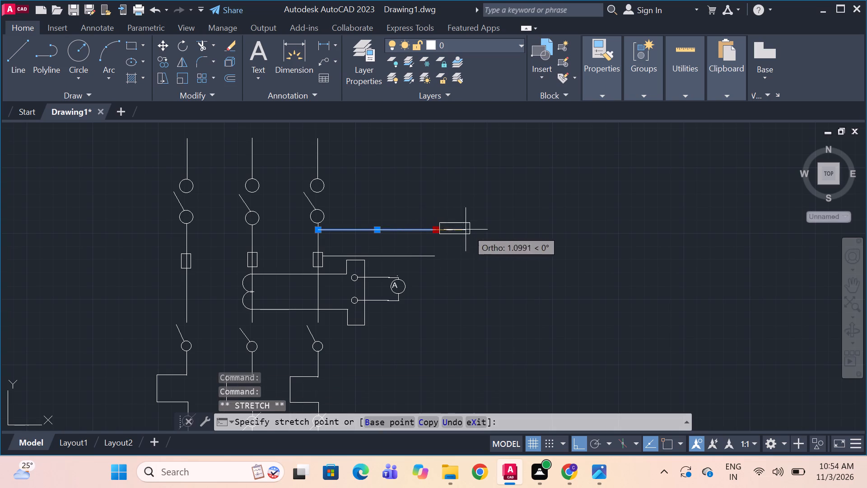
left_click_drag(469, 230, 521, 232)
left_click(521, 232)
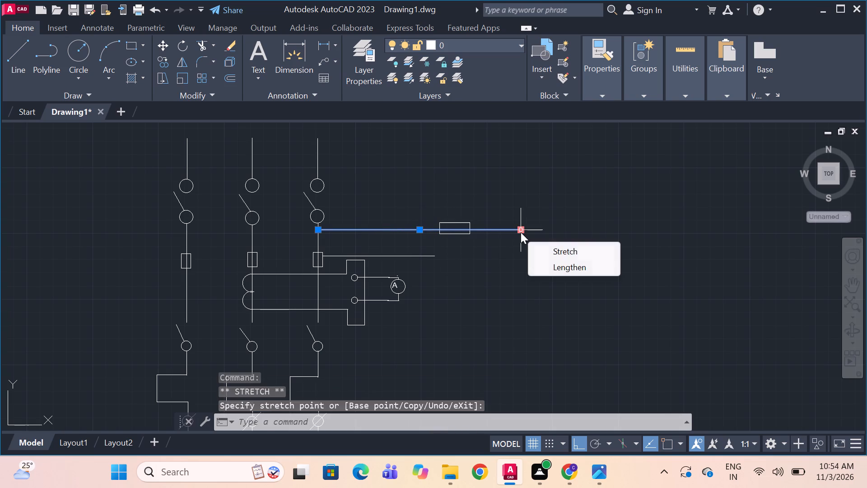
key("space")
Shift the control fuse rectangle slightly so that it sits centred on the upper control line.
left_click(457, 222)
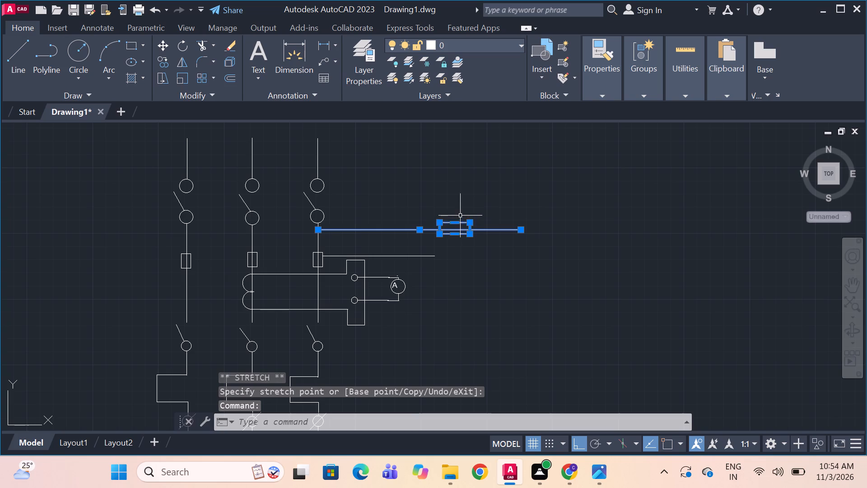
key("Escape")
left_click(461, 222)
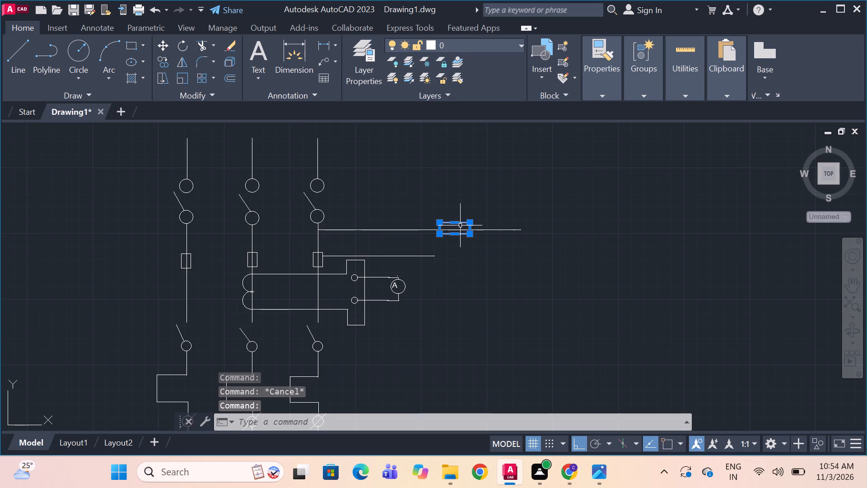
left_click(460, 221)
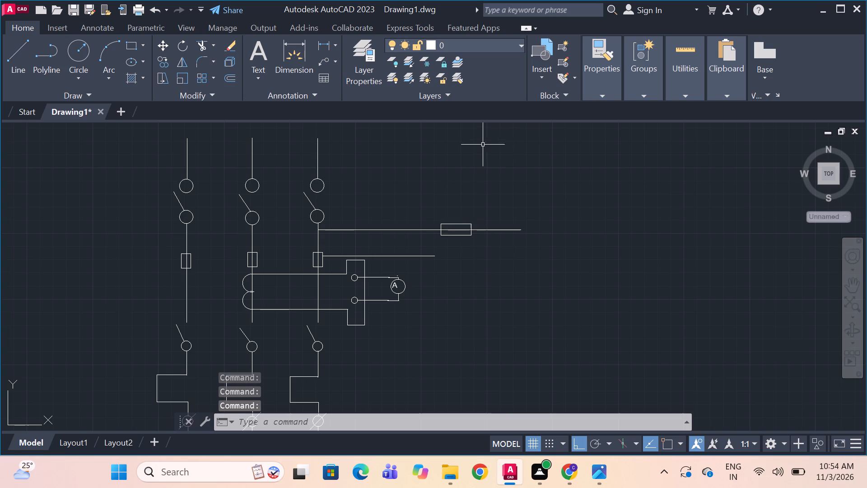
Following the reference image, draw a small terminal circle at the free end of the neutral line.
key("alt+Tab")
key("alt+Tab")
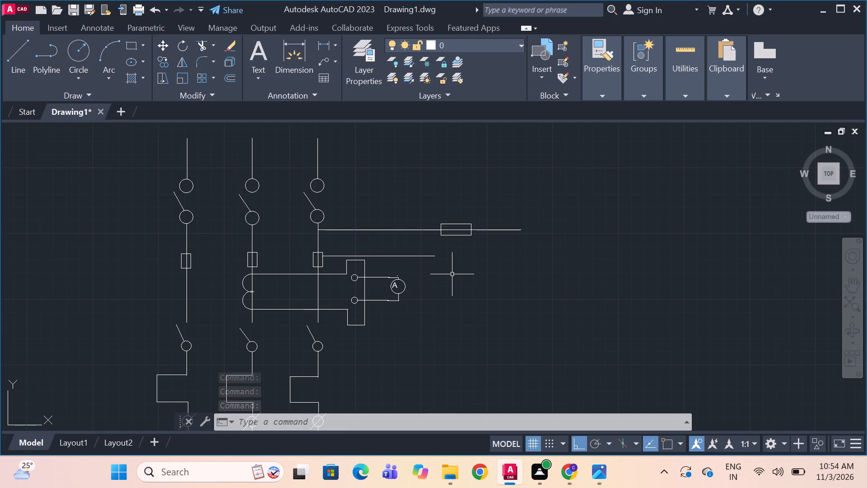
type("c")
key("space")
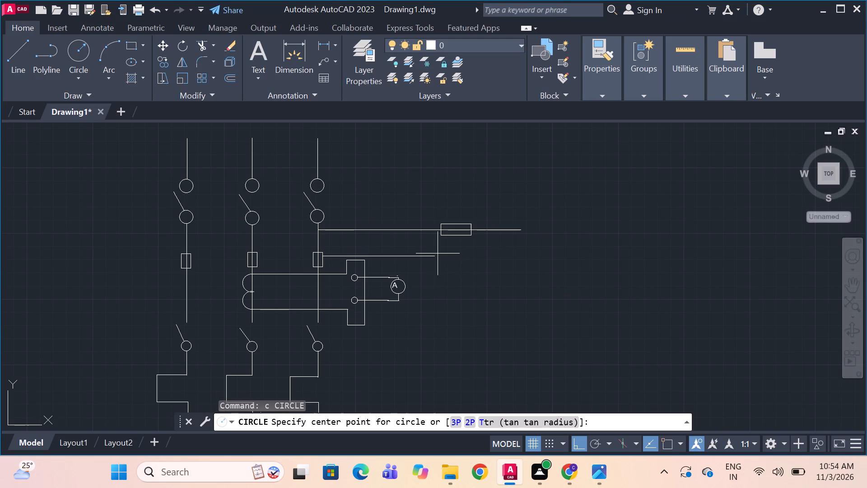
left_click_drag(438, 253, 440, 259)
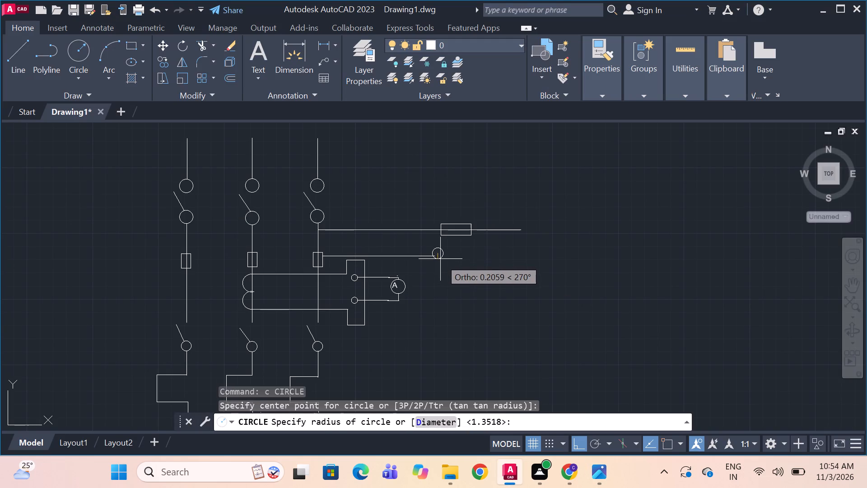
left_click_drag(440, 259, 443, 261)
left_click(443, 261)
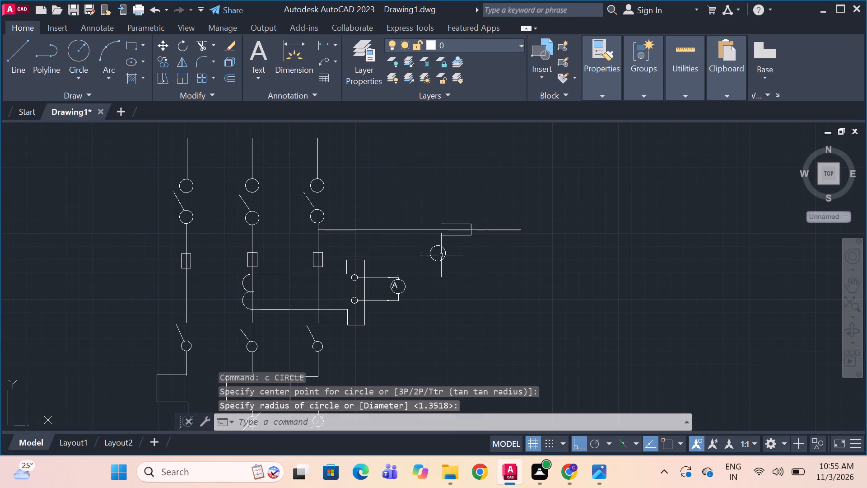
Move the neutral terminal circle slightly rightward so that its edge meets the end of the neutral line.
left_click(445, 255)
left_click_drag(436, 251, 439, 252)
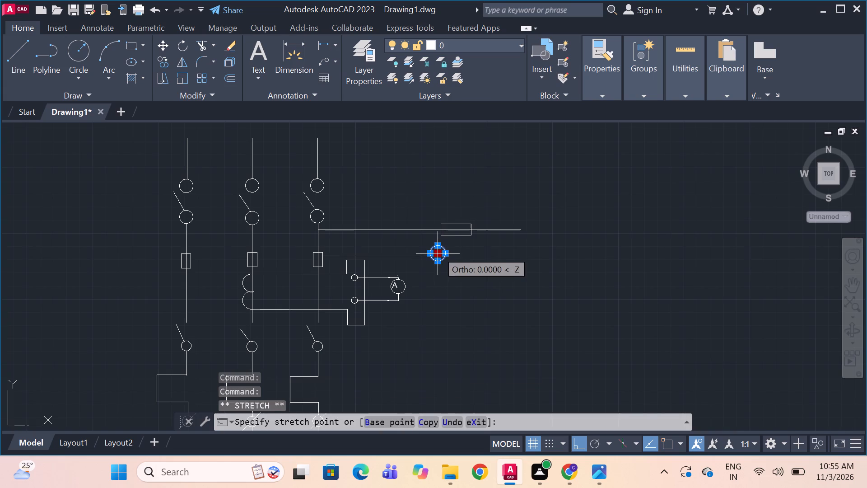
left_click_drag(439, 252, 442, 259)
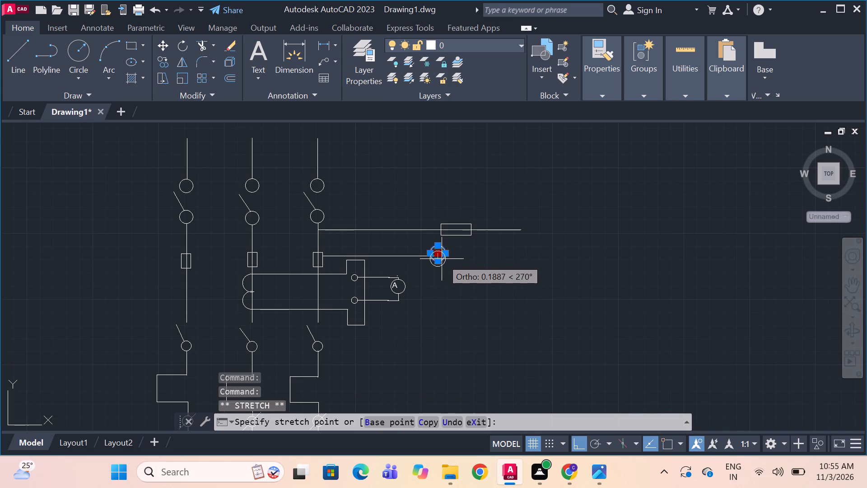
left_click_drag(442, 259, 442, 257)
left_click(442, 257)
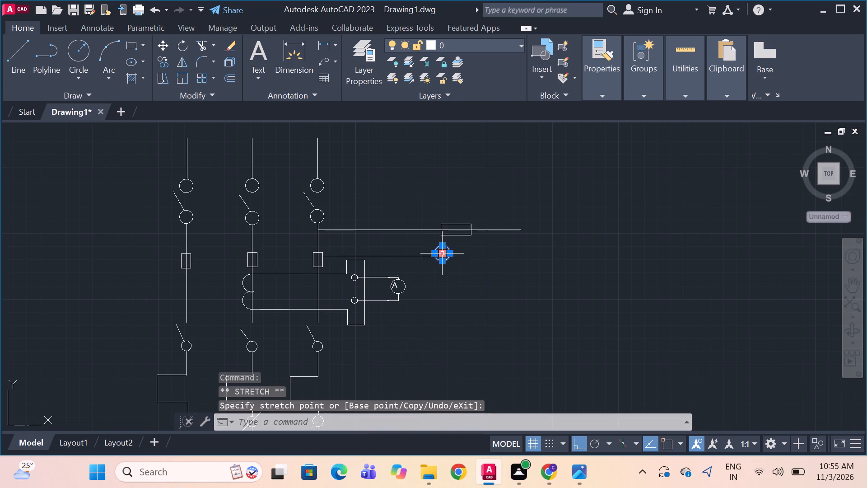
left_click(460, 262)
left_click(478, 277)
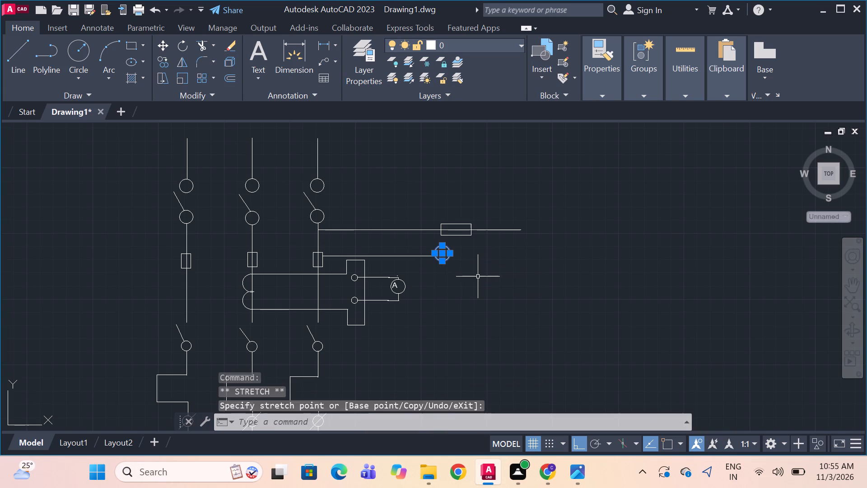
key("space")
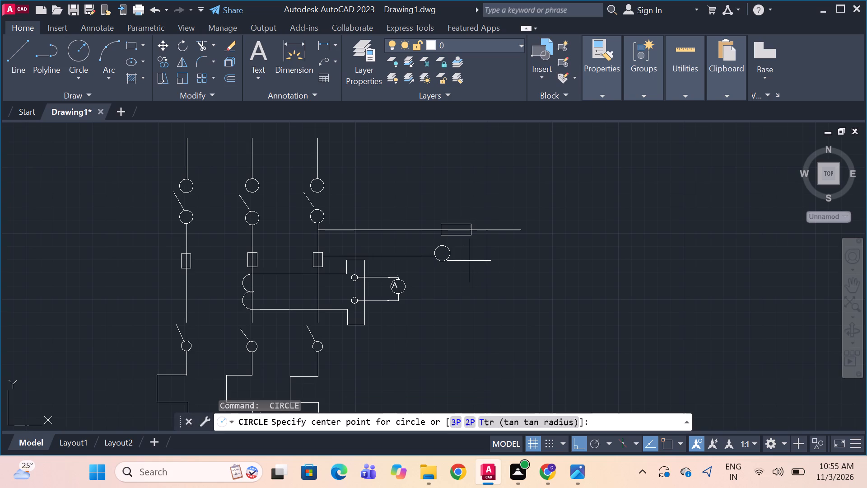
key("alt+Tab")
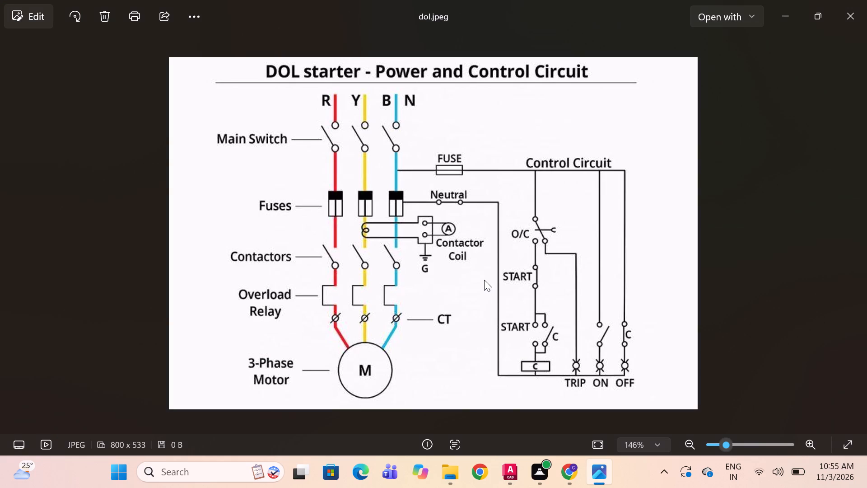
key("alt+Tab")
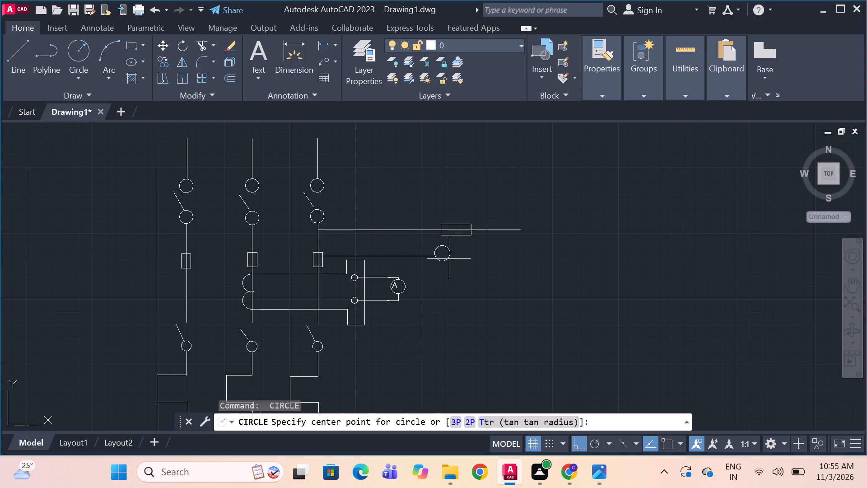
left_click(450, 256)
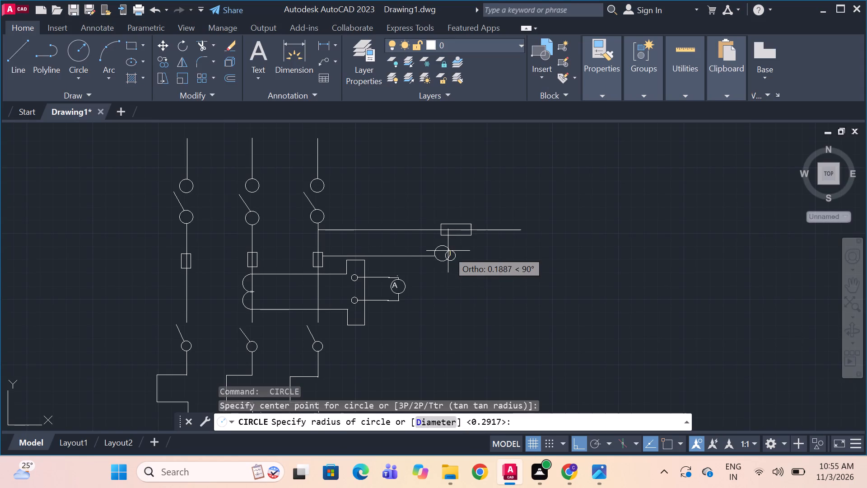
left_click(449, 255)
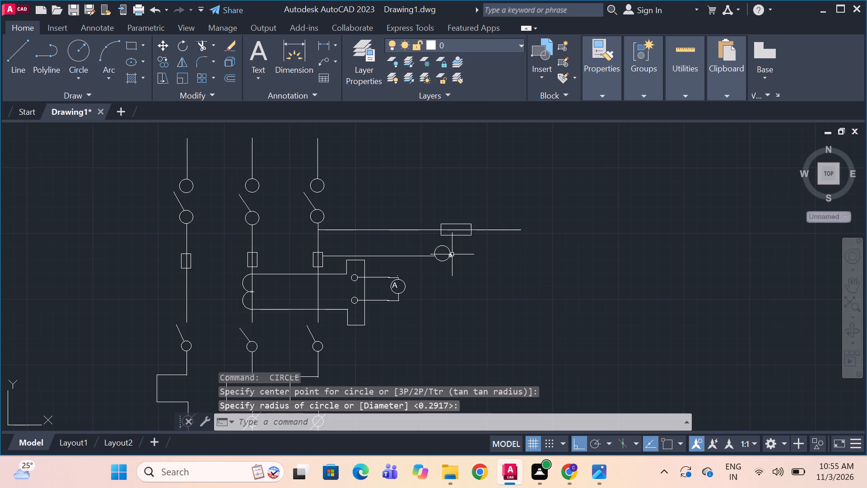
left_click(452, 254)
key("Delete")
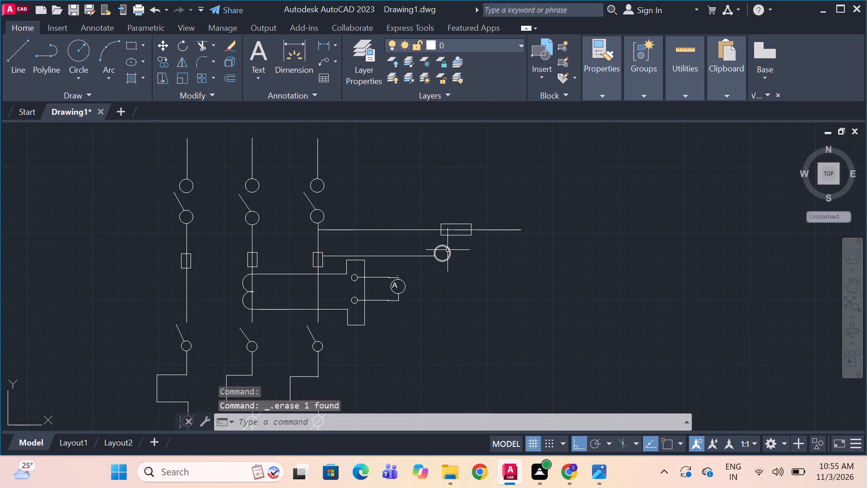
Mirror the neutral terminal circle about a vertical line just beyond it, keeping the original, to form the second terminal.
left_click(448, 251)
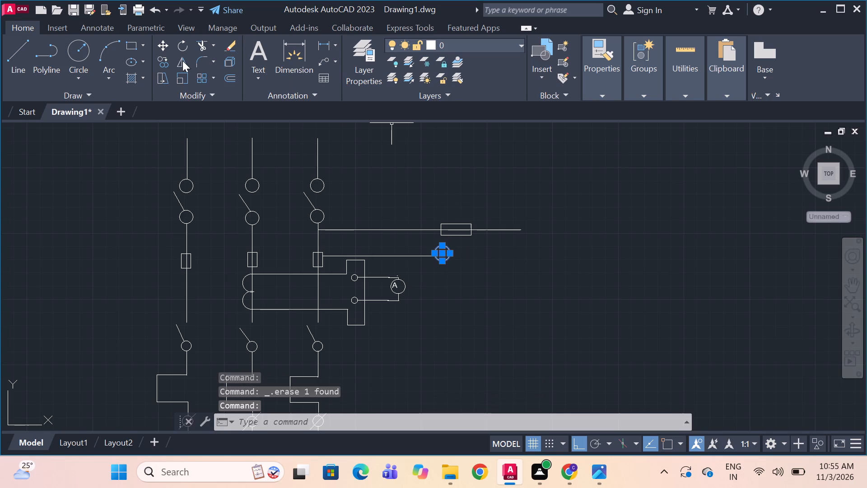
left_click(182, 61)
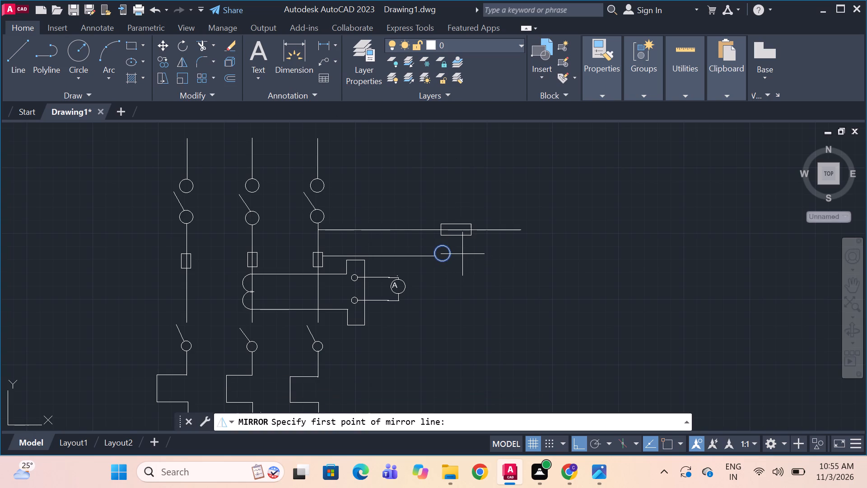
left_click(462, 254)
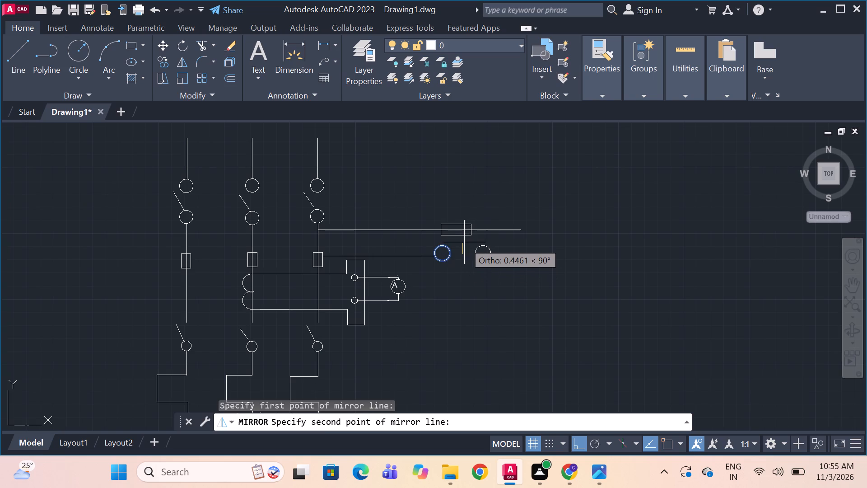
left_click(464, 242)
key("space")
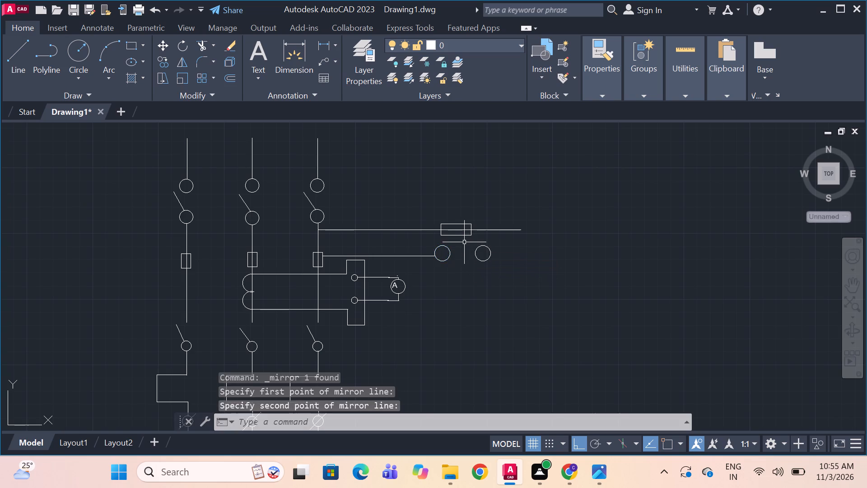
Draw a short horizontal line joining the facing edges of the two neutral terminal circles.
key("l")
key("space")
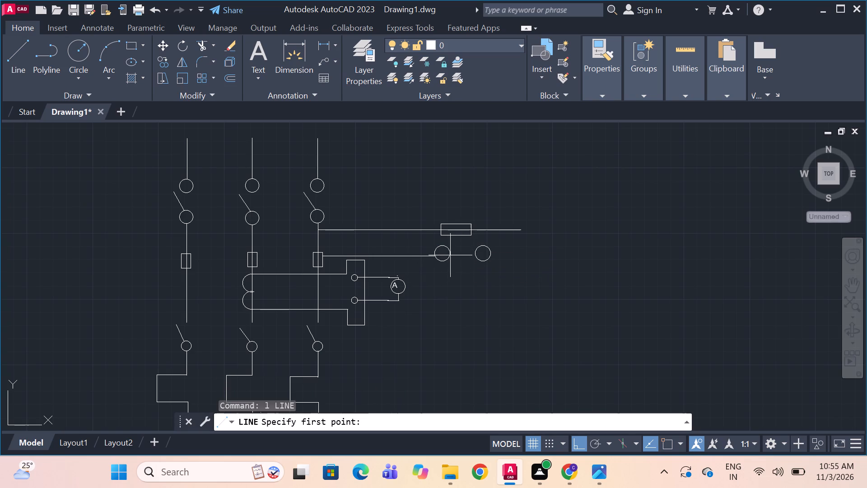
left_click_drag(450, 254, 462, 254)
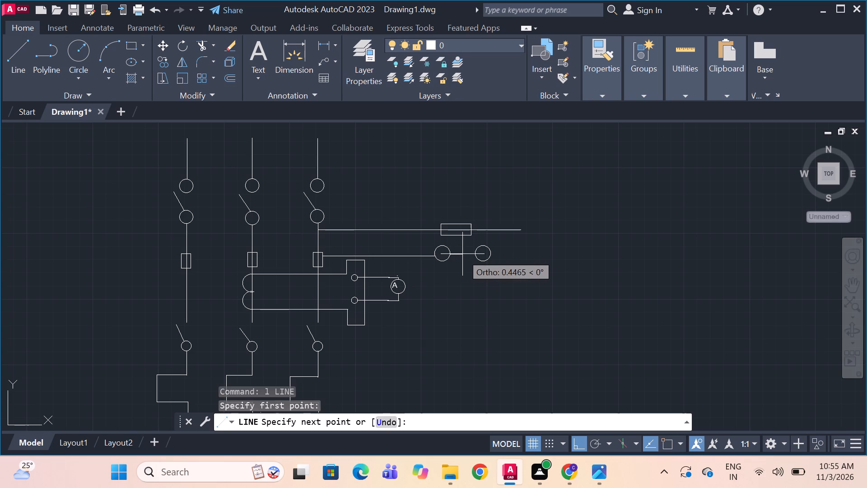
left_click_drag(462, 254, 475, 254)
left_click(475, 254)
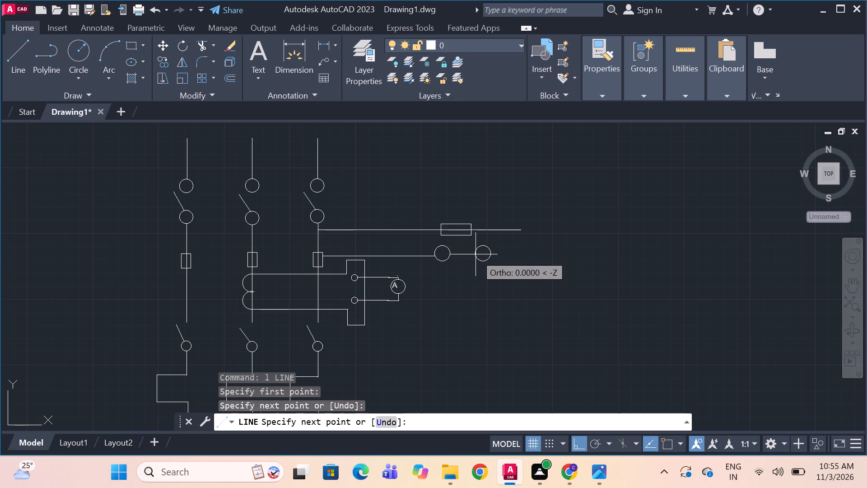
key("space")
Following the reference image, draw the neutral line from the second terminal circle, short horizontally outward and then a long run straight down.
key("alt+Tab")
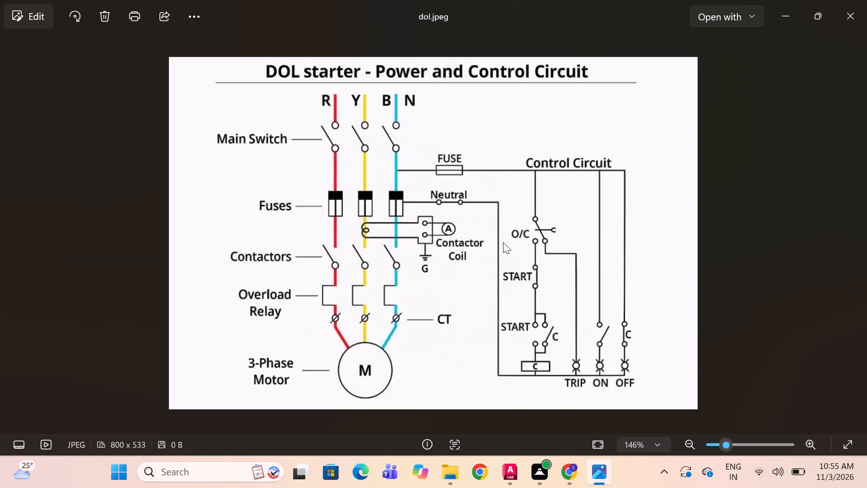
key("alt+Tab")
key("l")
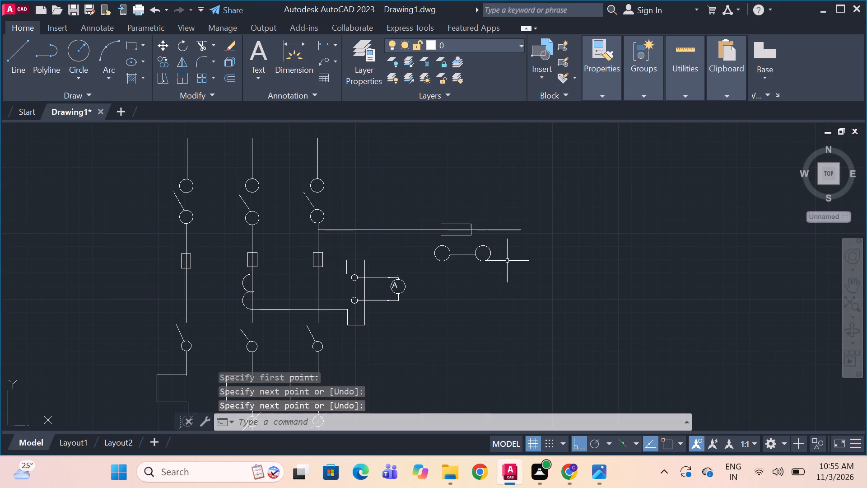
key("space")
left_click(491, 254)
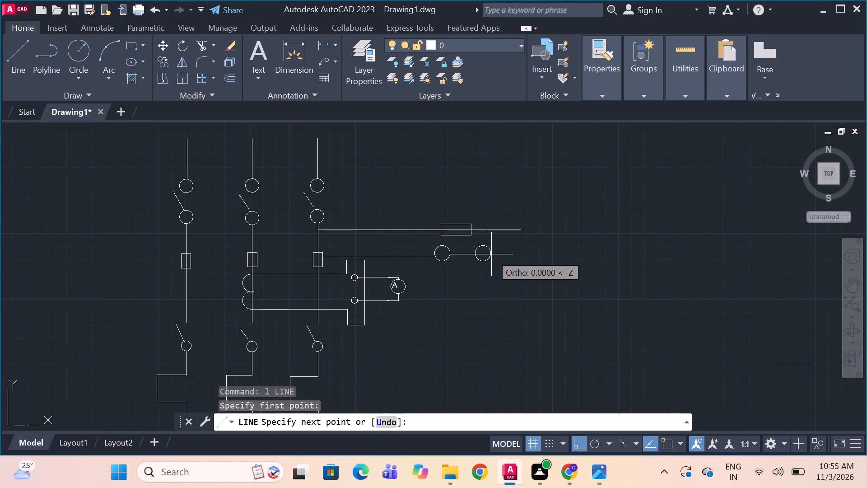
left_click_drag(490, 254, 522, 258)
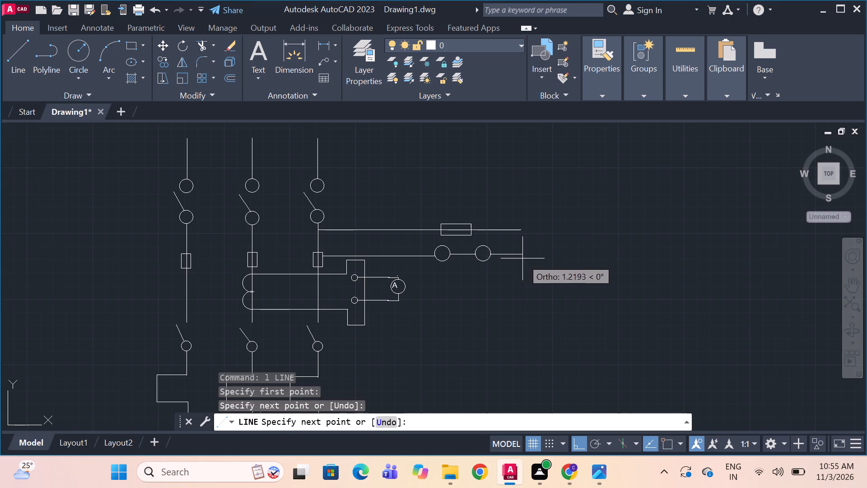
left_click_drag(522, 258, 527, 259)
left_click(527, 259)
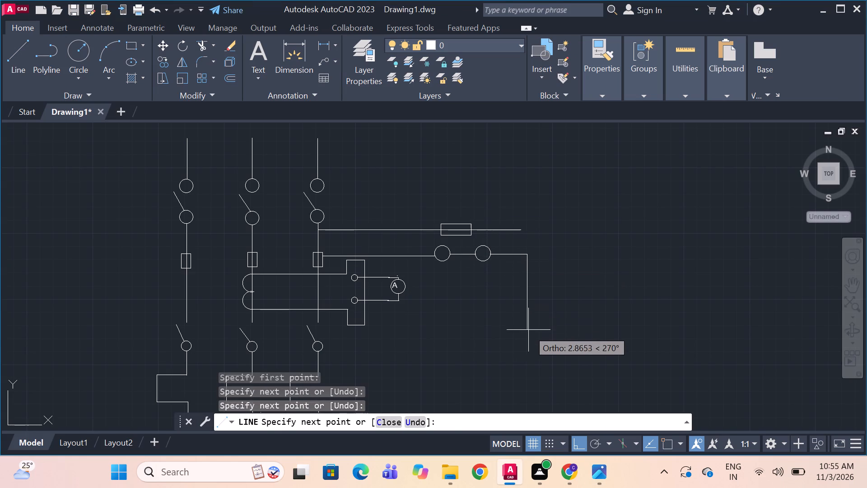
left_click(529, 387)
key("space")
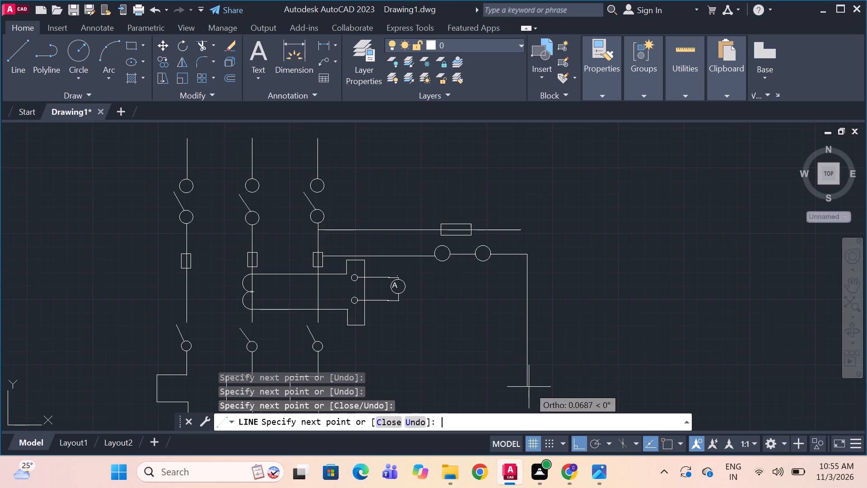
Stretch the upper control line's free end horizontally, well past the vertical neutral line, to make room for the control branches.
key("alt+Tab")
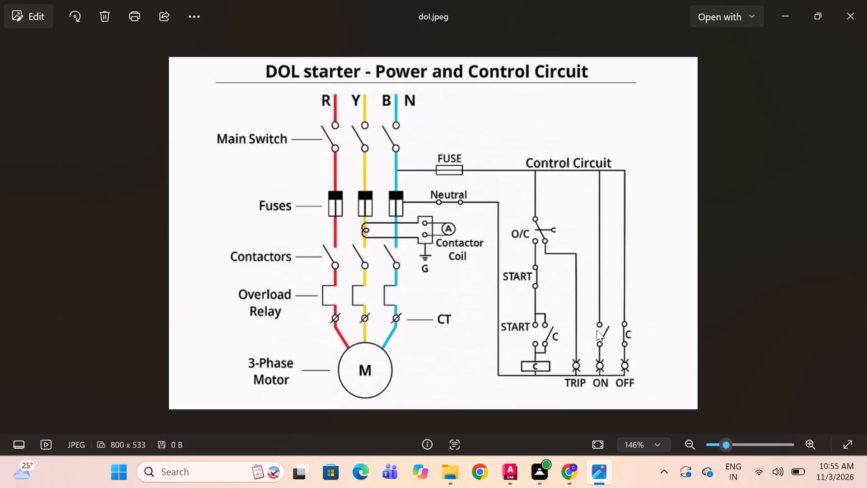
key("alt+Tab")
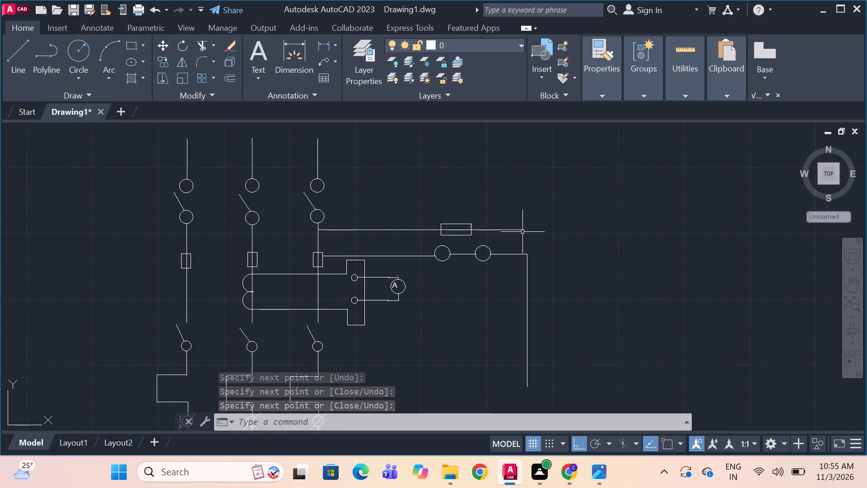
left_click(520, 230)
left_click_drag(522, 229, 567, 234)
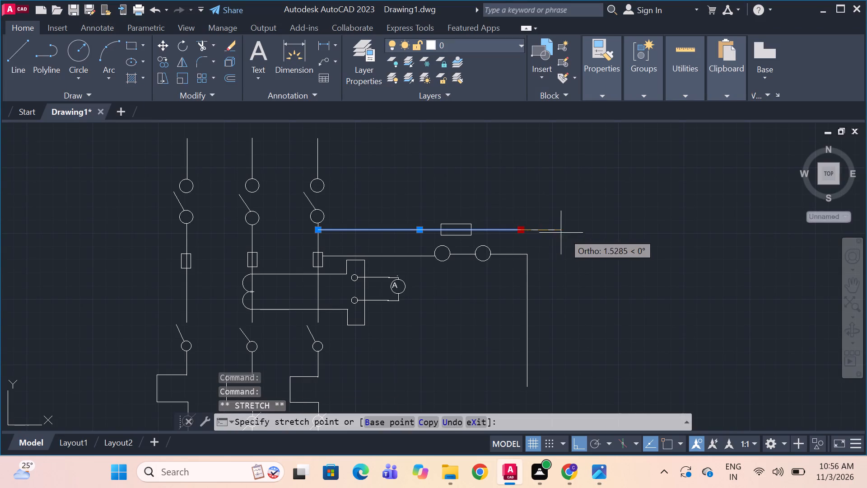
left_click_drag(567, 234, 686, 233)
left_click(684, 233)
key("alt+Tab")
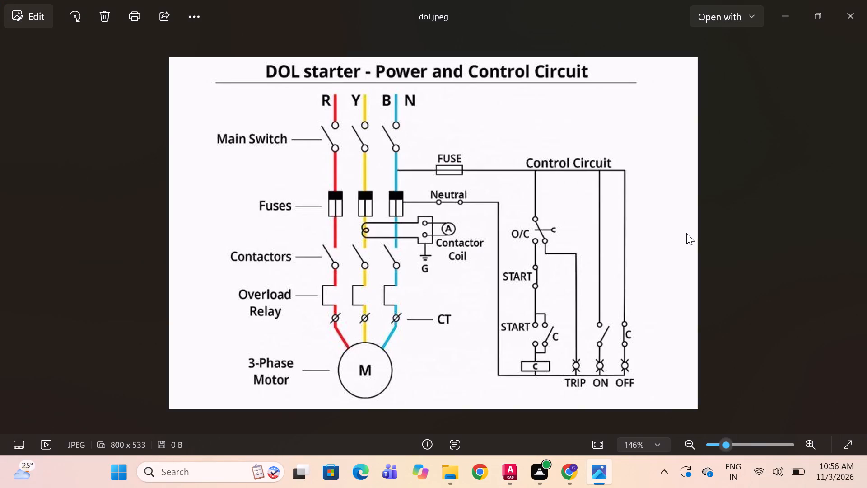
key("alt+Tab")
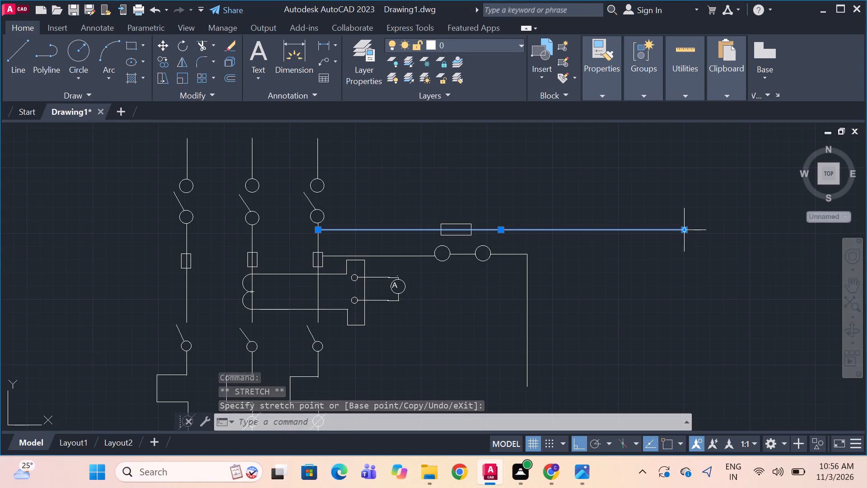
left_click_drag(686, 229, 759, 229)
left_click(759, 229)
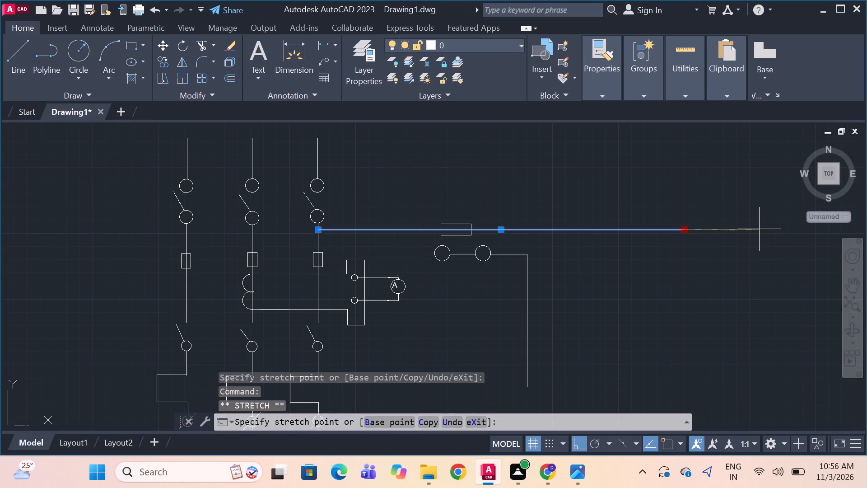
Compare with the reference image and stretch the upper control line's free end further outward, keeping it horizontal.
scroll(750, 247, "down", 1)
middle_click_drag(750, 247, 554, 184)
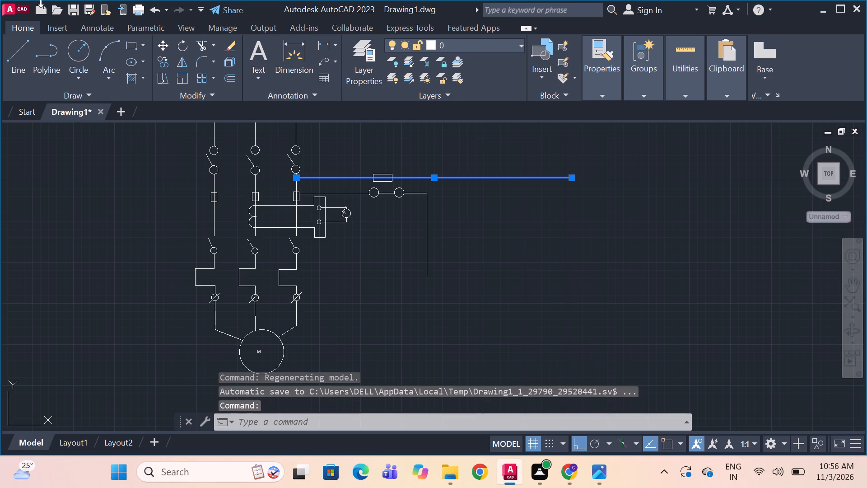
key("alt+Tab")
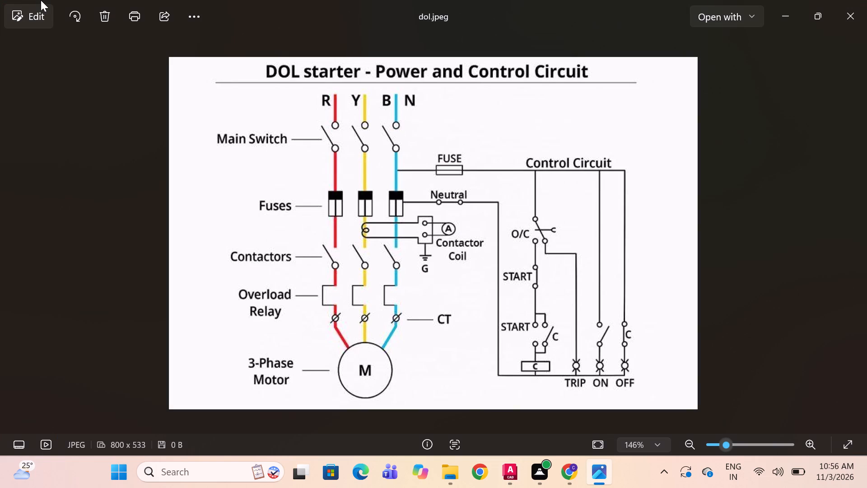
key("alt+Tab")
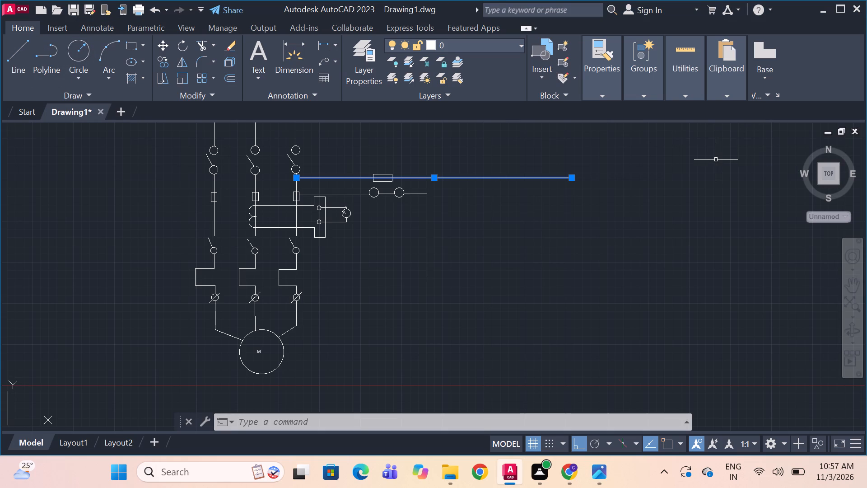
key("Escape")
key("alt+Tab")
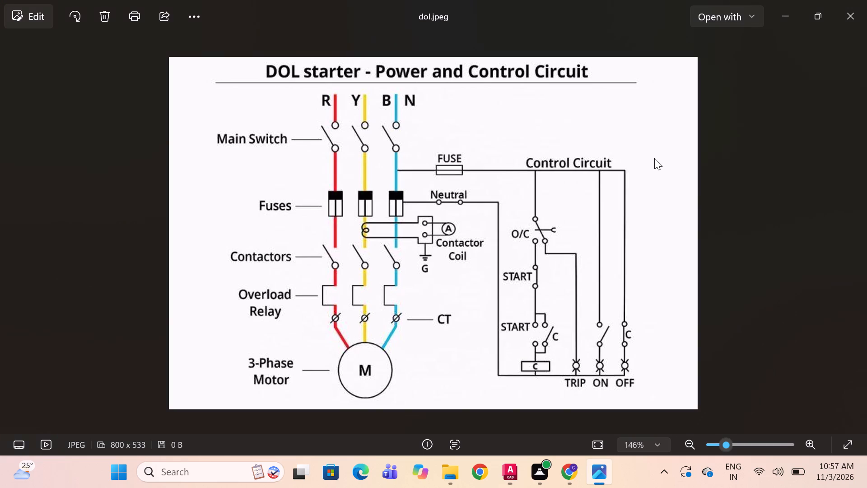
key("alt+Tab")
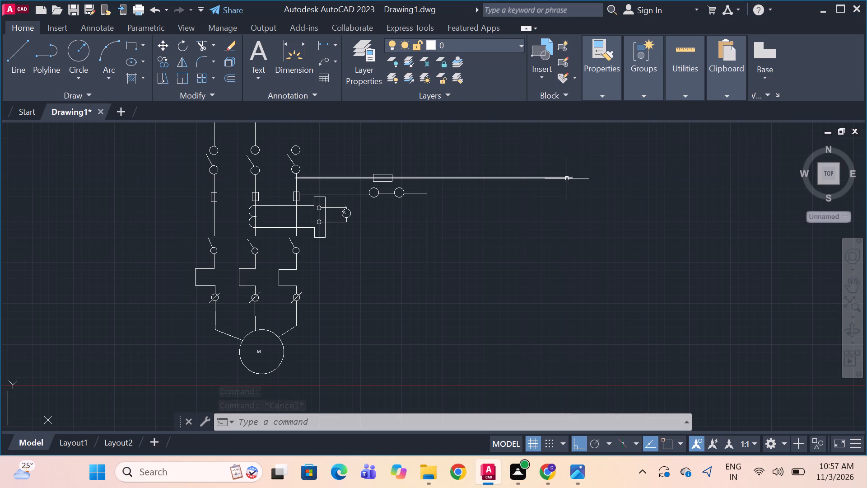
left_click(567, 178)
left_click_drag(572, 177, 624, 177)
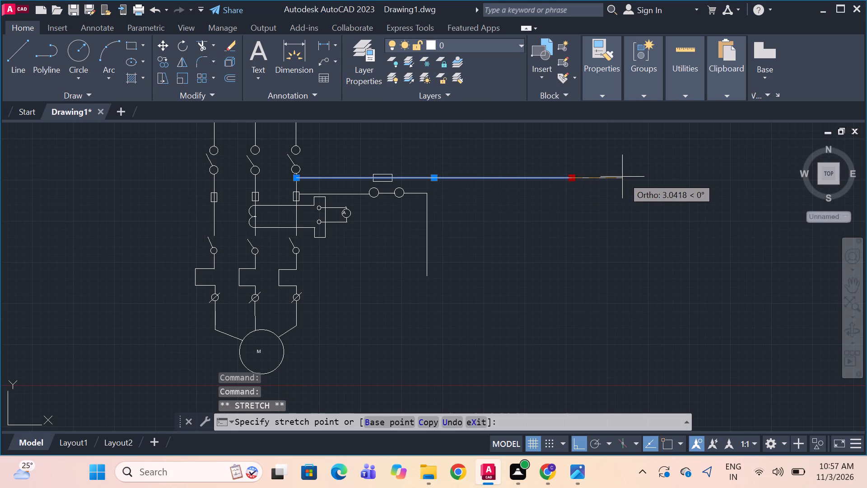
left_click_drag(624, 177, 634, 177)
left_click(634, 177)
key("space")
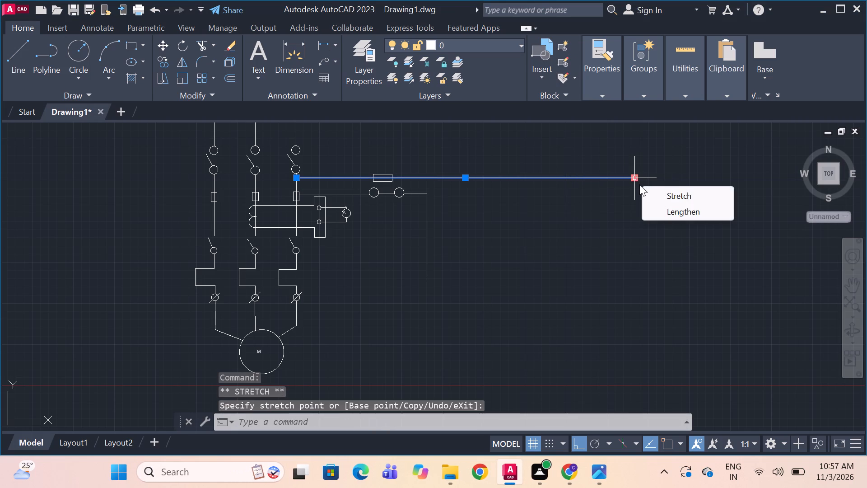
key("Escape")
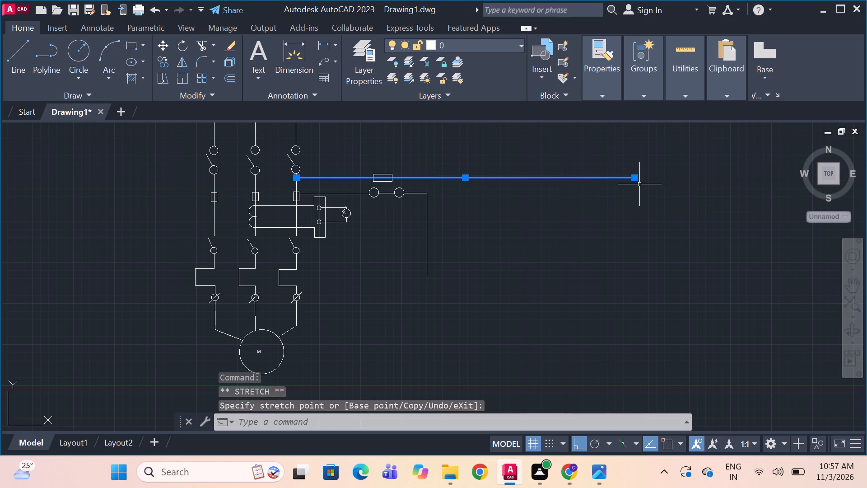
key("Escape")
Following the reference image, draw a long vertical line straight down from the upper control line's free end.
key("alt+Tab")
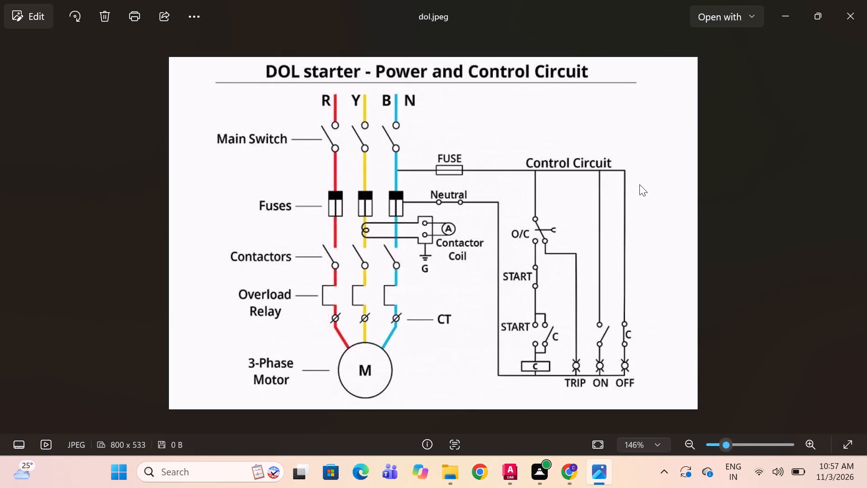
key("alt+Tab")
type("l")
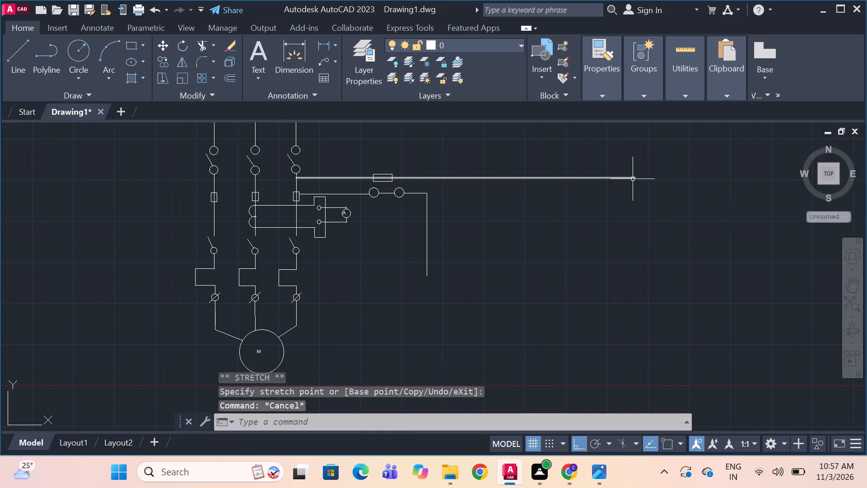
key("space")
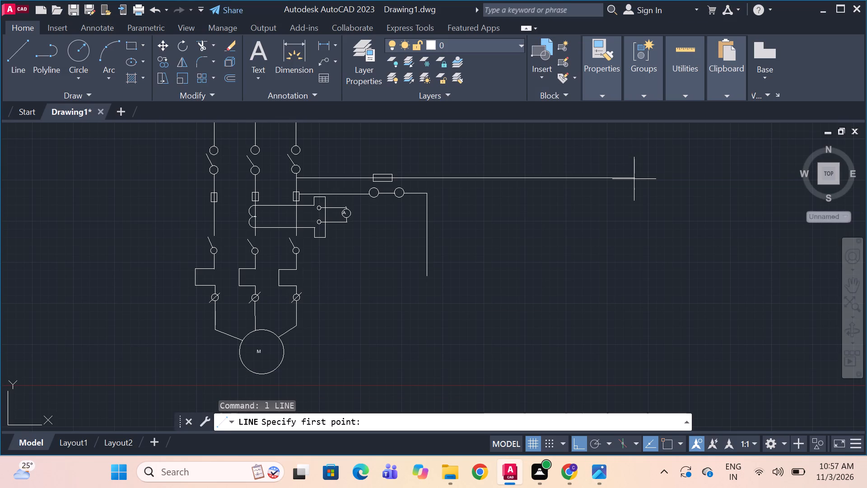
left_click_drag(635, 178, 643, 226)
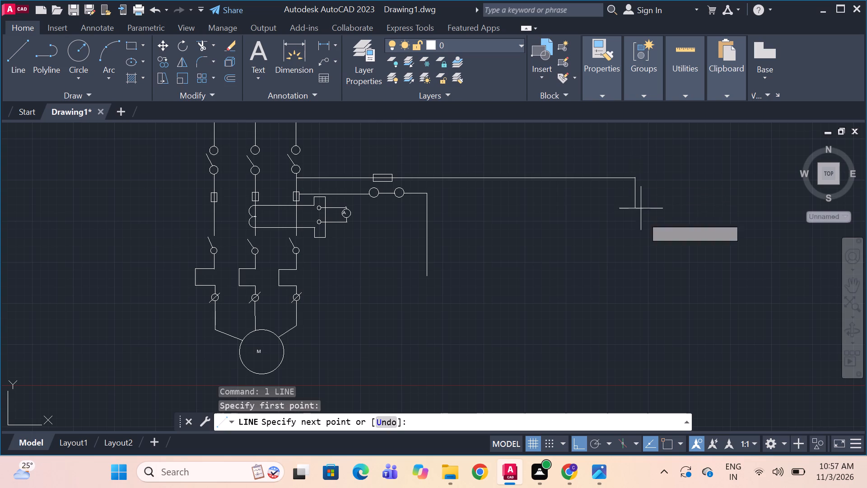
left_click_drag(643, 226, 648, 275)
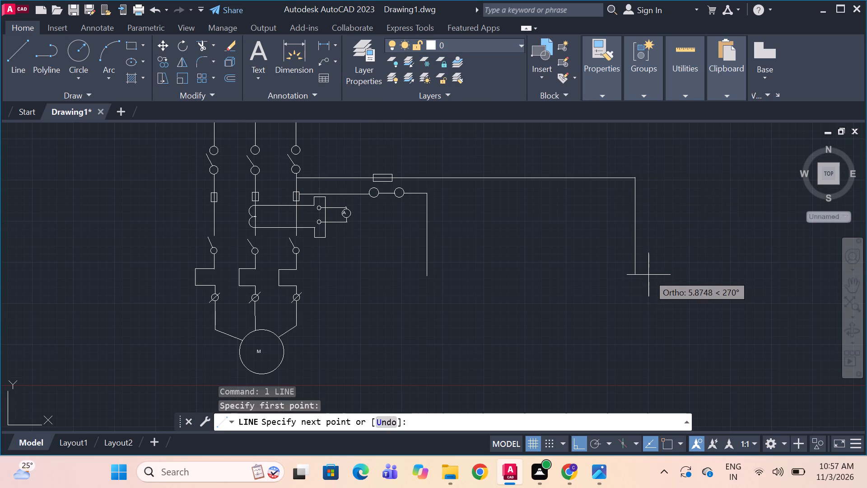
left_click_drag(648, 275, 648, 282)
left_click(648, 283)
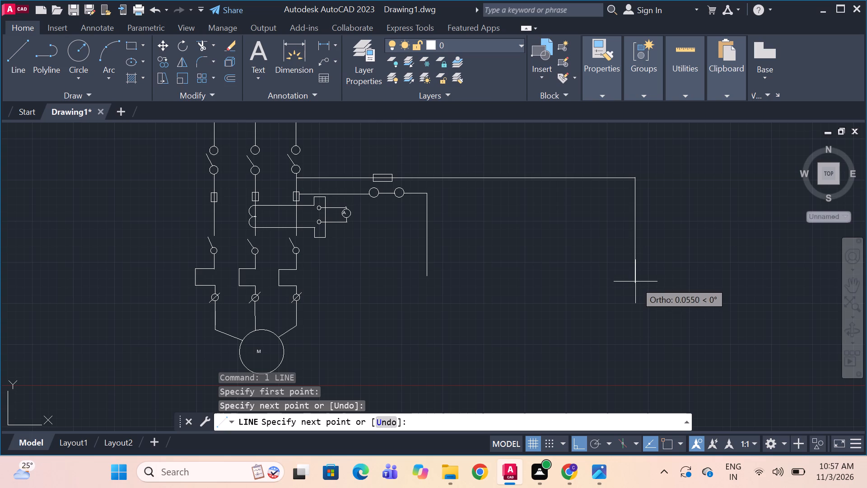
left_click(635, 282)
key("space")
Draw a terminal circle of about 0.36 radius at the new vertical line's lower end and move it down to hang just below.
key("alt+Tab")
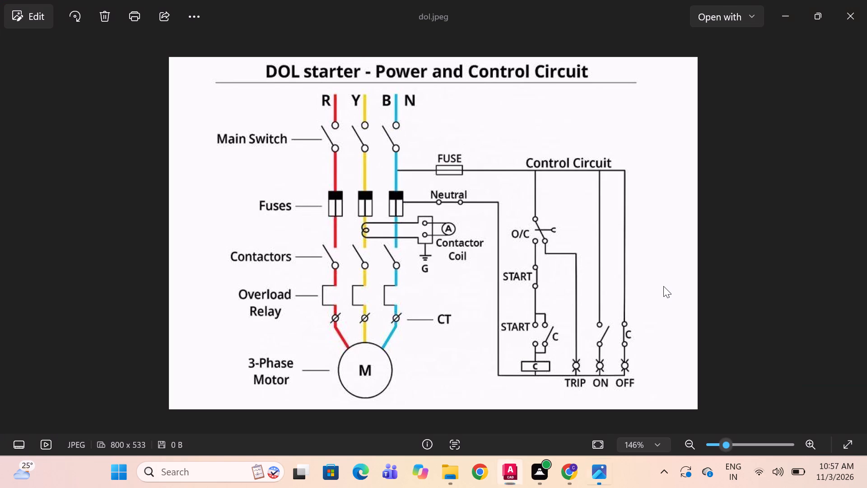
key("alt+Tab")
type("c")
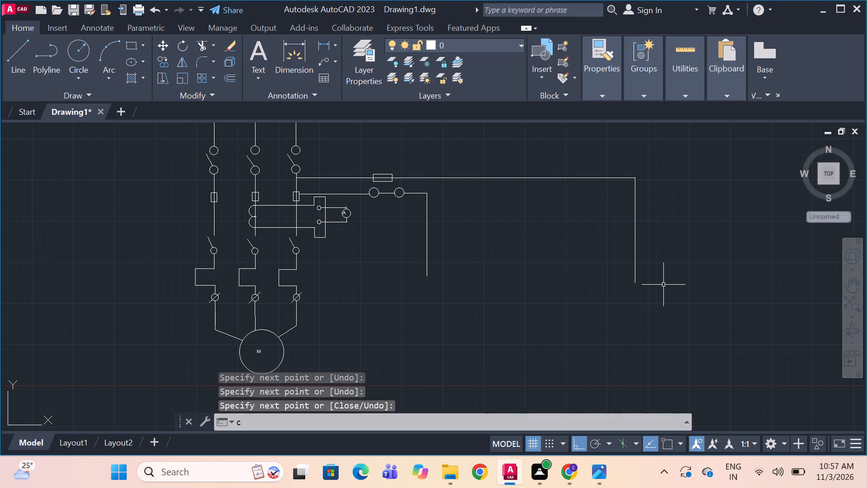
key("space")
left_click_drag(634, 285, 640, 288)
left_click(640, 288)
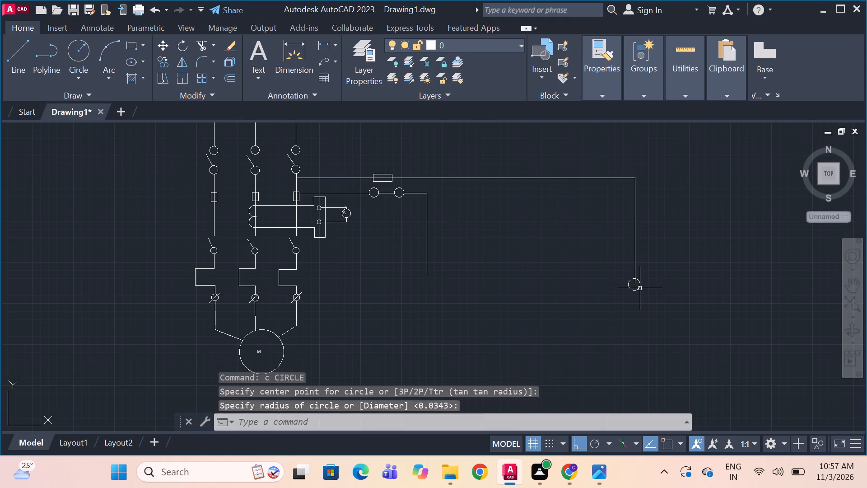
left_click(640, 285)
left_click_drag(634, 285, 634, 288)
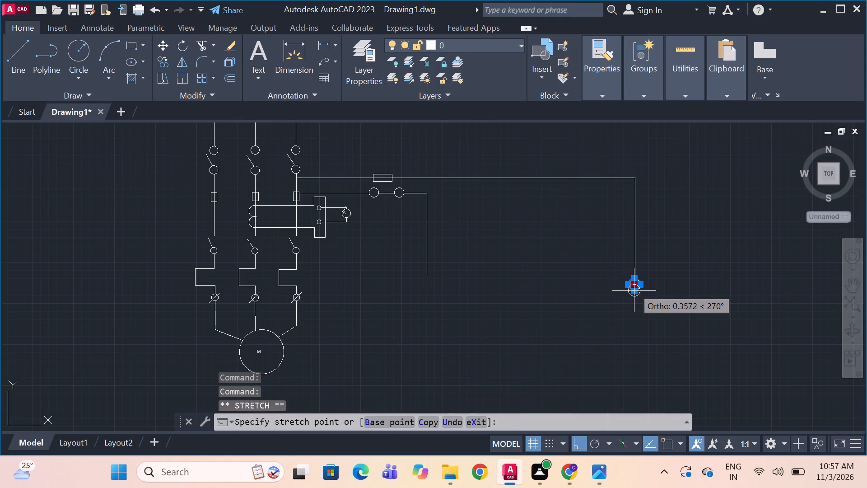
left_click_drag(634, 288, 636, 290)
left_click(636, 290)
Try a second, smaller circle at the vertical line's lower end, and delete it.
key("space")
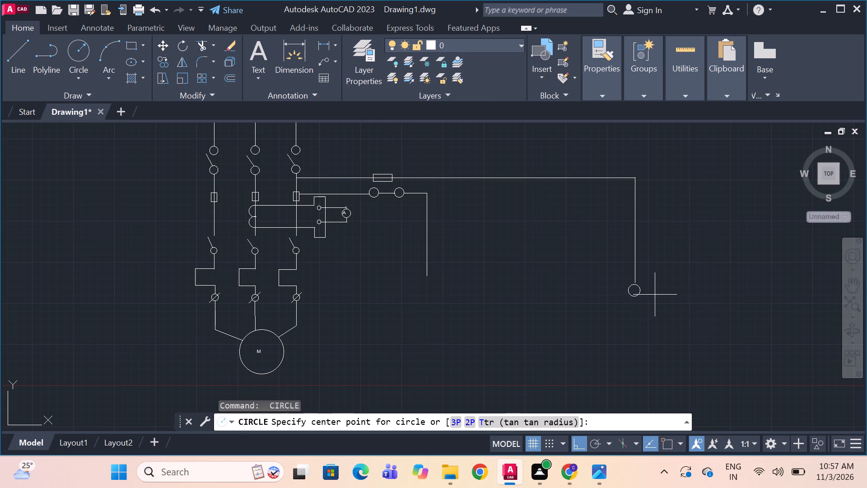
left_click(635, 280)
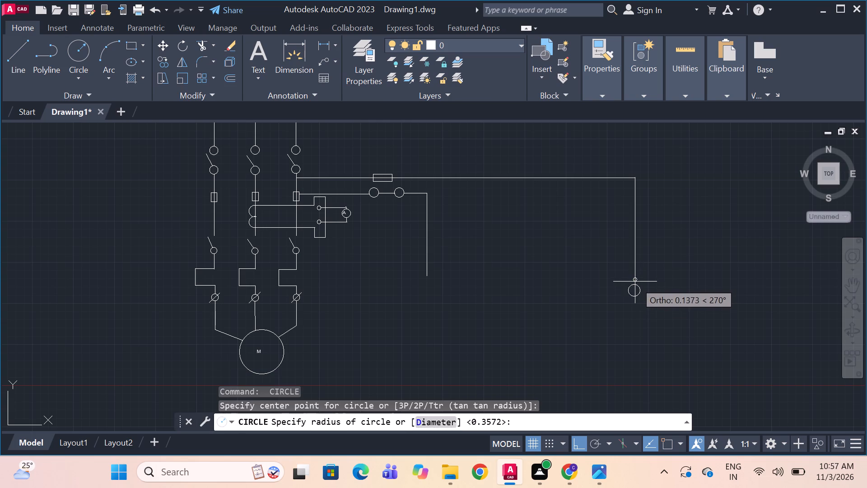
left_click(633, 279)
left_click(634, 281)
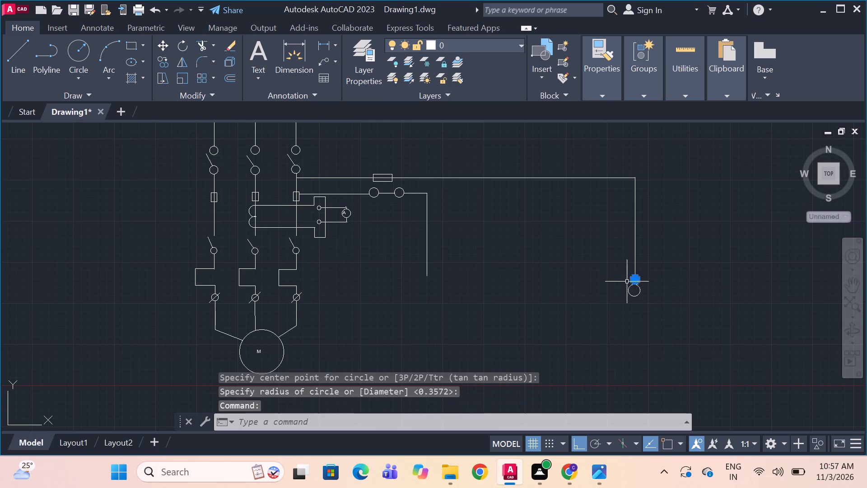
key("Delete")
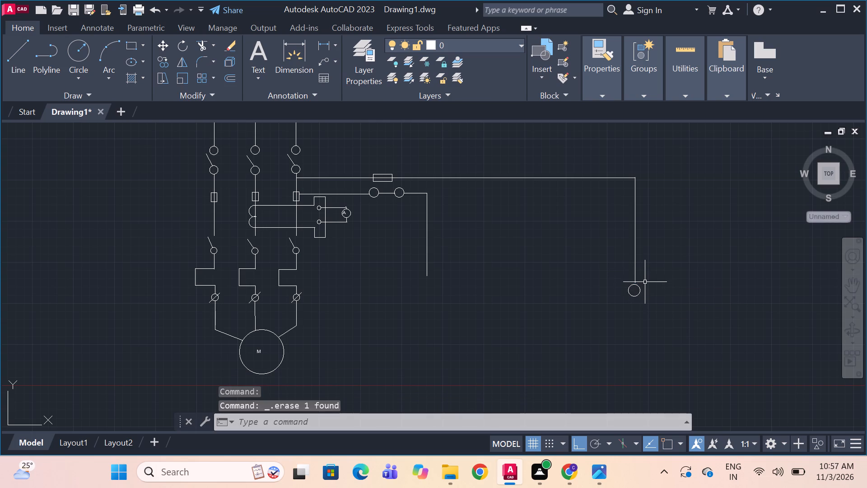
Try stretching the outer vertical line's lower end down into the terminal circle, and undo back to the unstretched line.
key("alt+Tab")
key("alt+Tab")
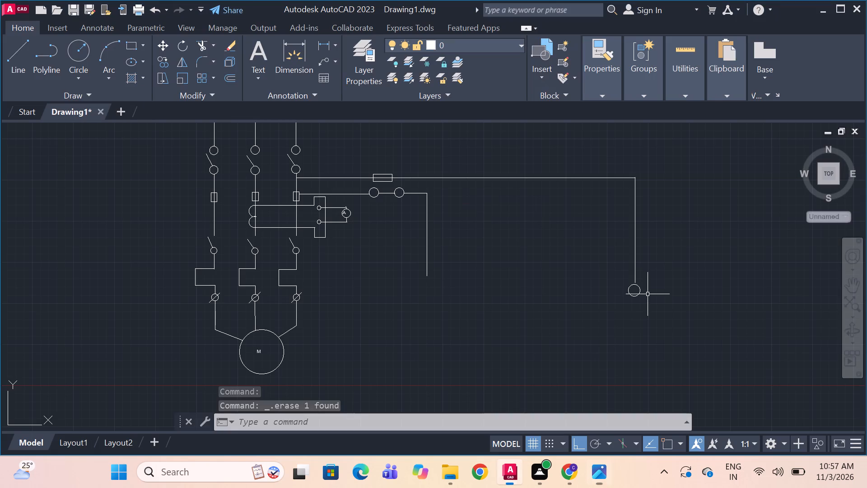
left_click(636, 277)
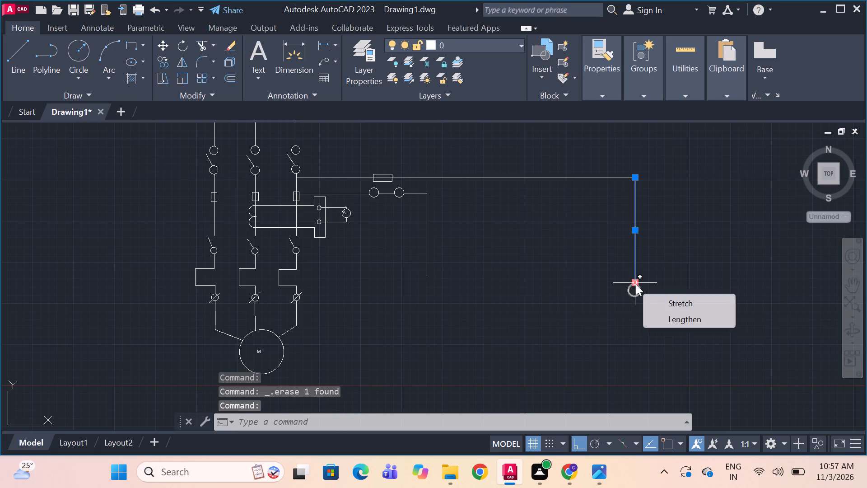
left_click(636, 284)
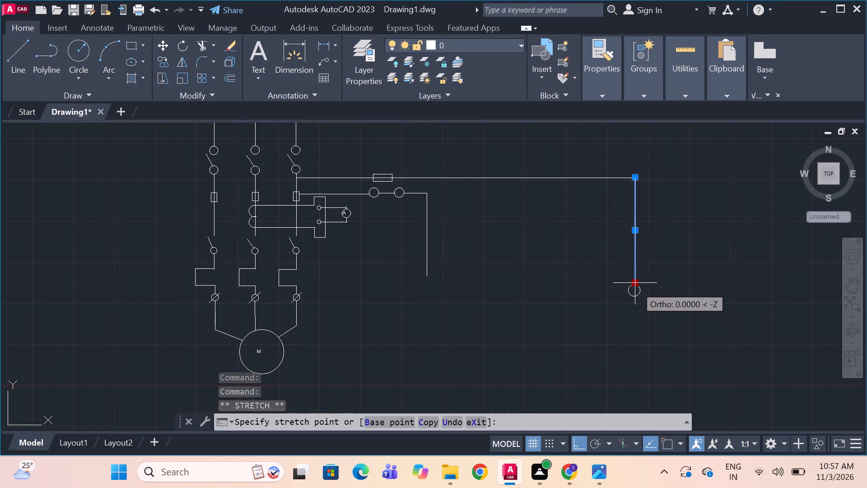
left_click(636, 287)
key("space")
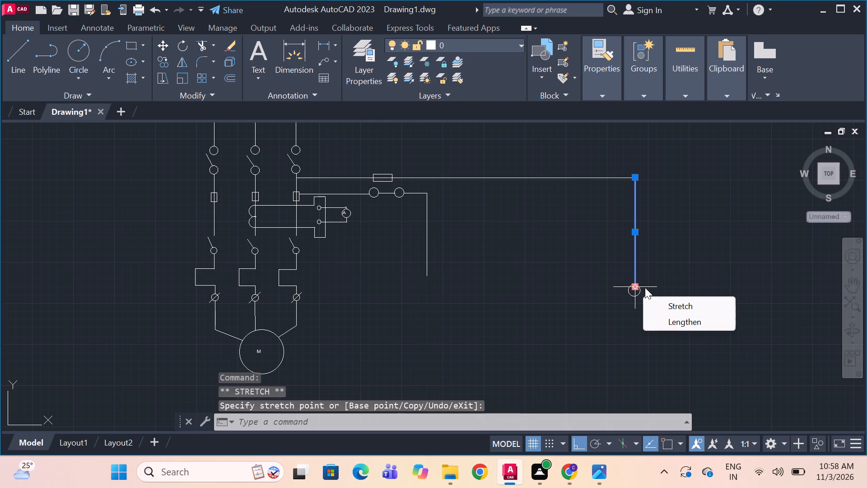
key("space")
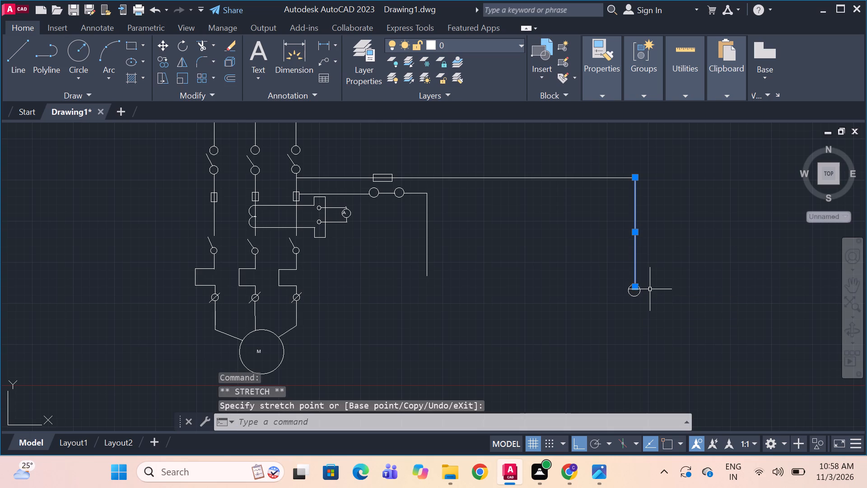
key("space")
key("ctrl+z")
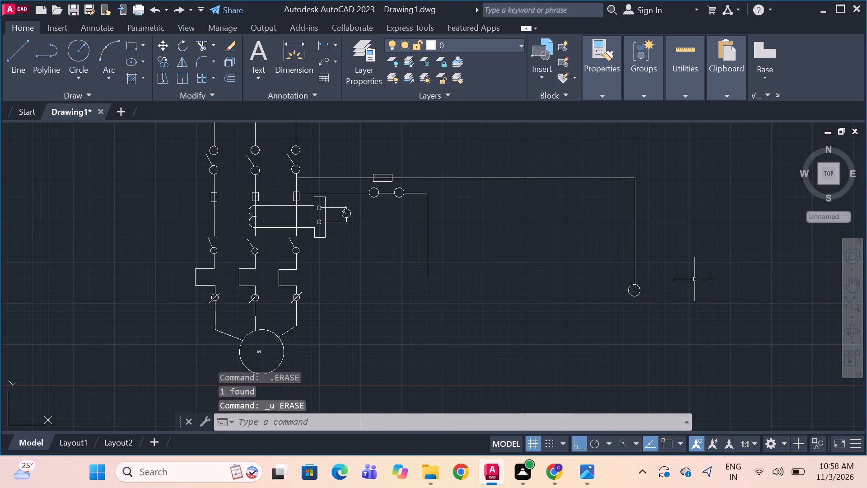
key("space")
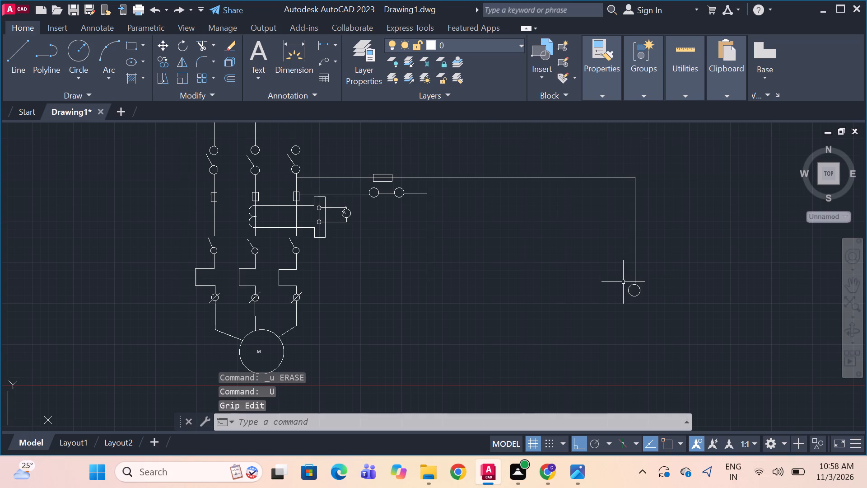
Mirror the terminal circle about a horizontal axis just below it, keeping the original, to form the second contact terminal.
key("alt+Tab")
key("alt+Tab")
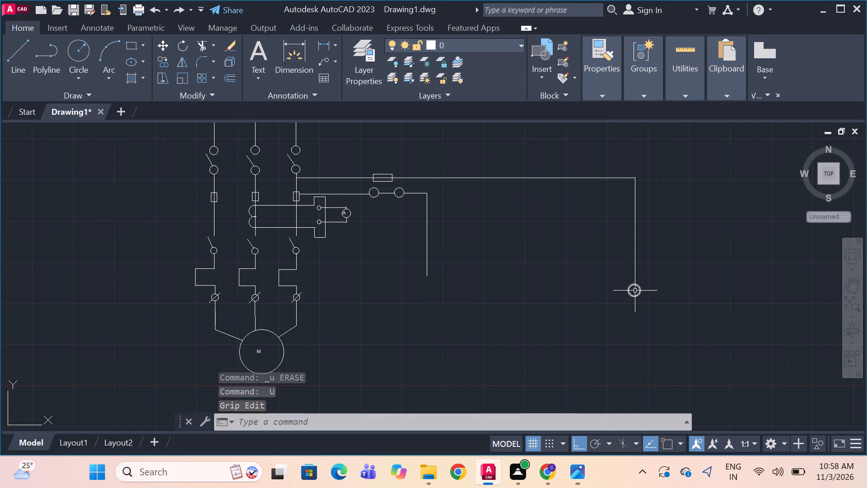
key("l")
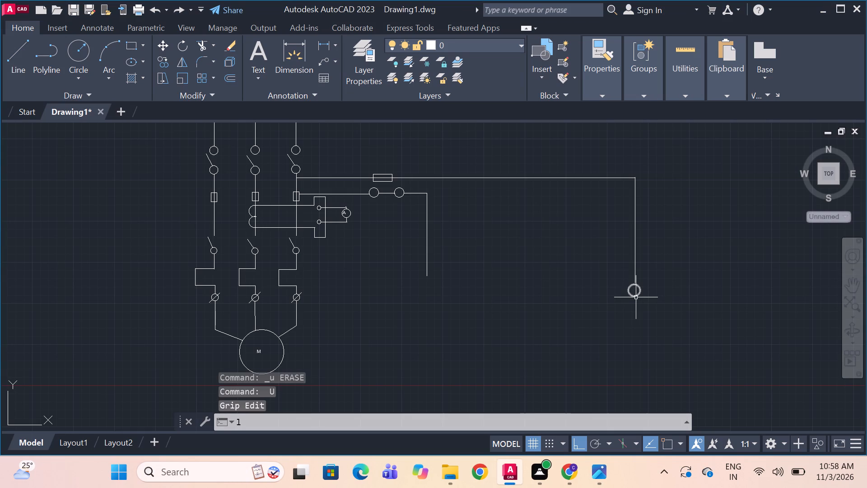
key("Escape")
left_click(638, 286)
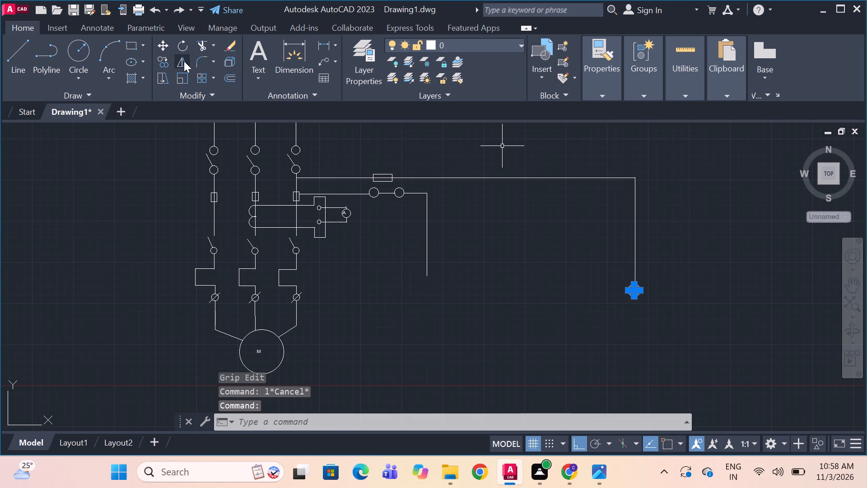
left_click(184, 61)
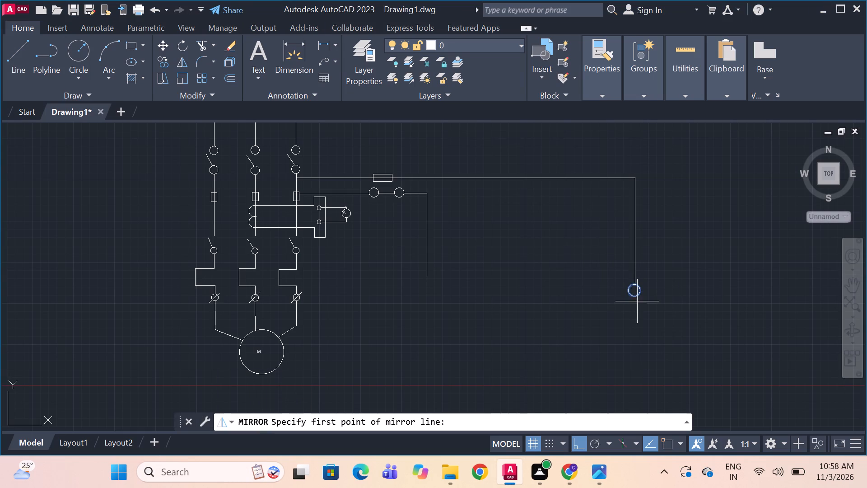
left_click(634, 303)
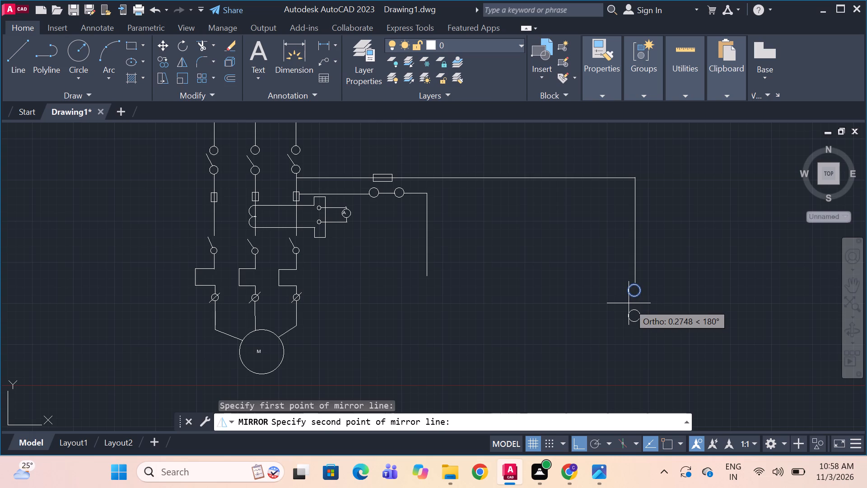
left_click(629, 303)
key("space")
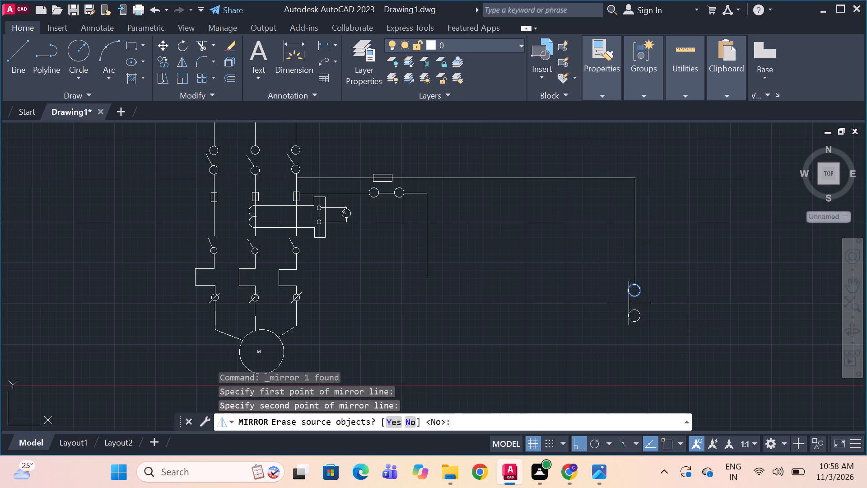
Draw a short vertical line joining the facing edges of the two terminal circles, as in the reference's OFF branch.
key("alt+Tab")
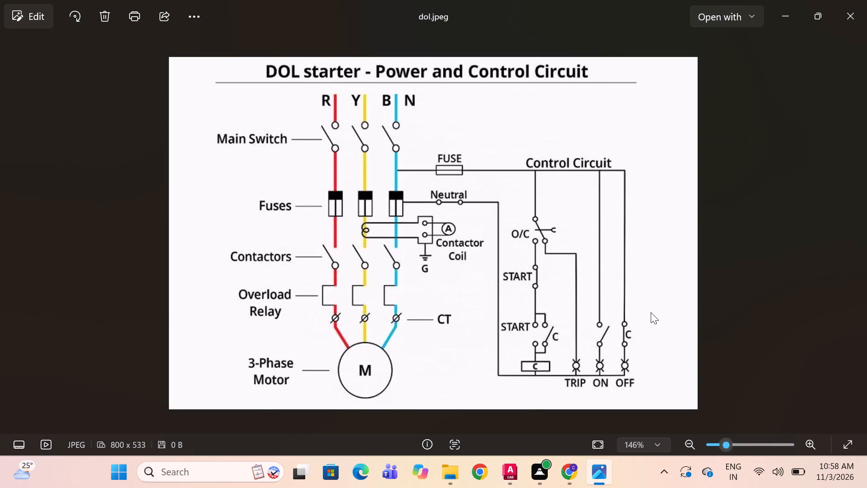
key("alt+Tab")
key("l")
key("space")
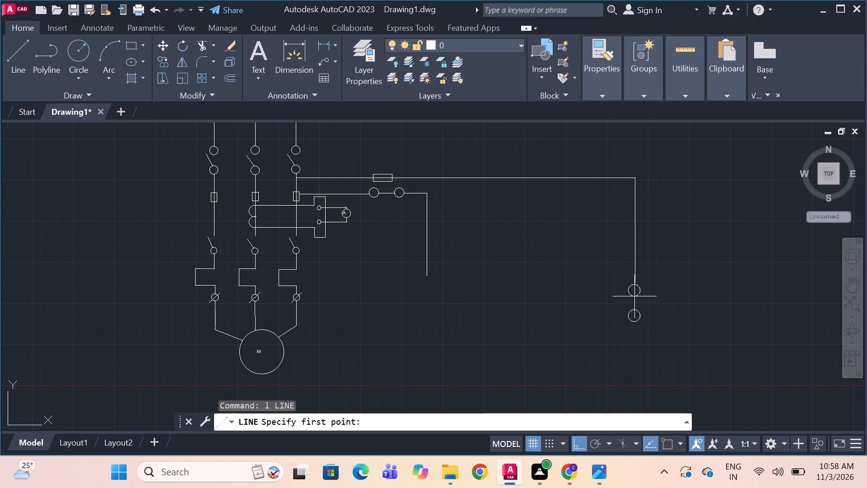
left_click_drag(634, 296, 635, 310)
double_click(635, 310)
left_click(635, 310)
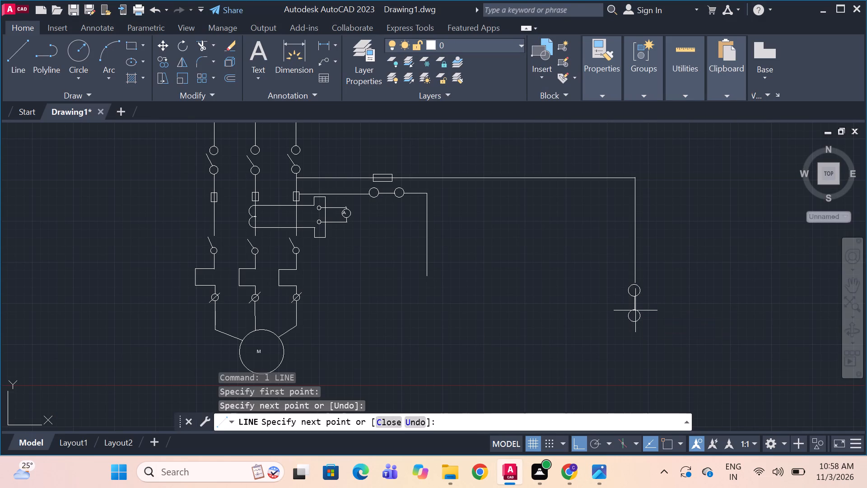
key("space")
Draw a short vertical line down from the bottom of the OFF branch's second terminal circle, following the reference image.
key("alt+Tab")
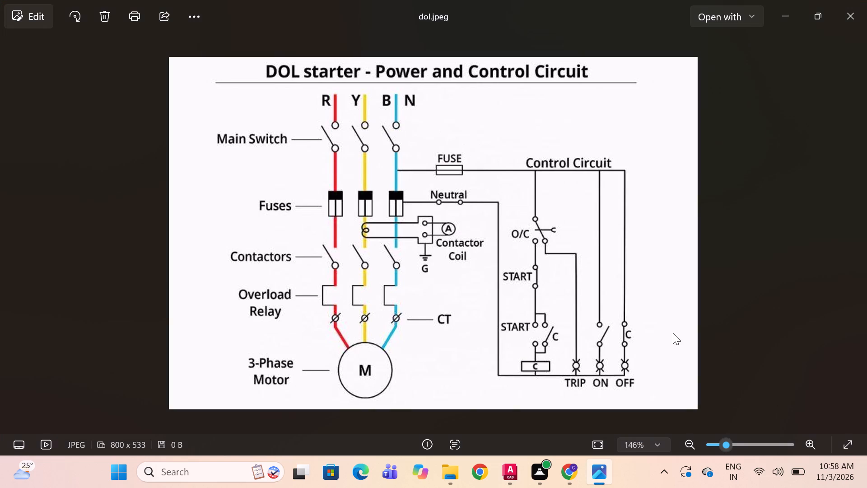
key("alt+Tab")
key("alt+Tab")
key("alt+Tab")
type("l")
key("space")
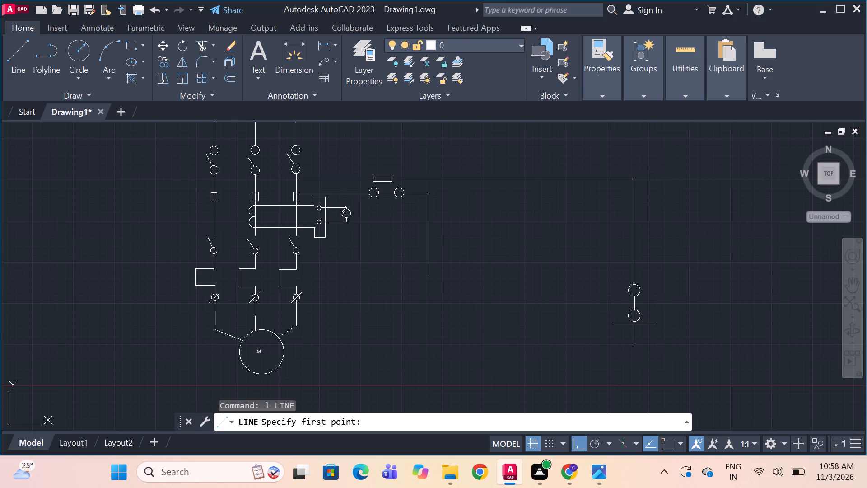
left_click_drag(634, 322, 635, 338)
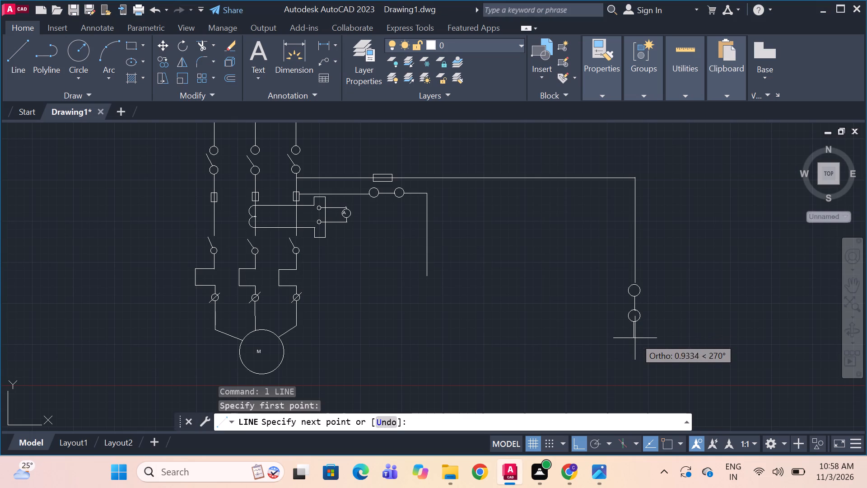
left_click_drag(635, 338, 634, 341)
left_click(634, 341)
key("space")
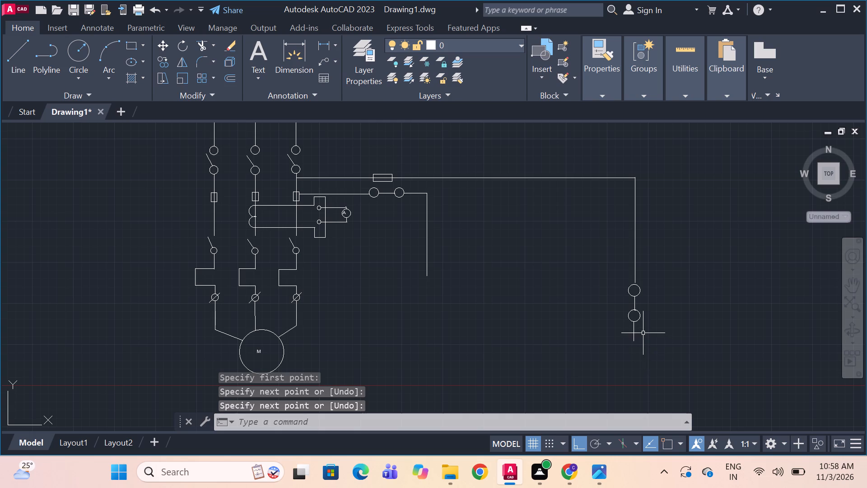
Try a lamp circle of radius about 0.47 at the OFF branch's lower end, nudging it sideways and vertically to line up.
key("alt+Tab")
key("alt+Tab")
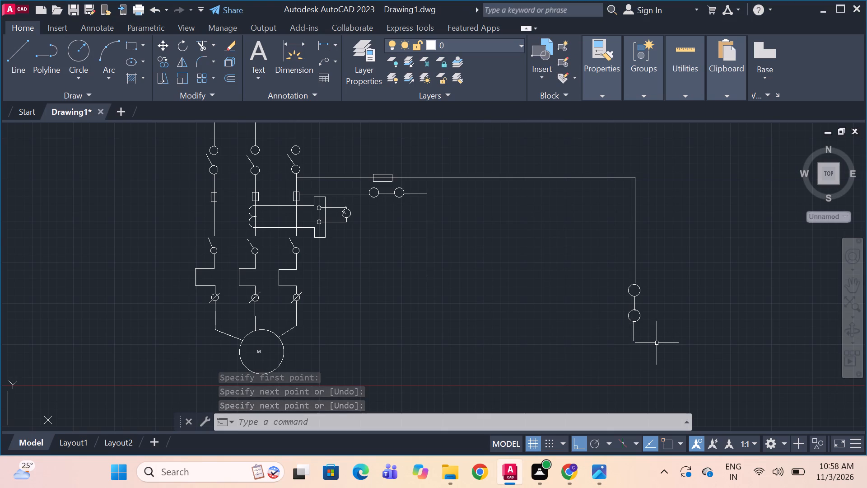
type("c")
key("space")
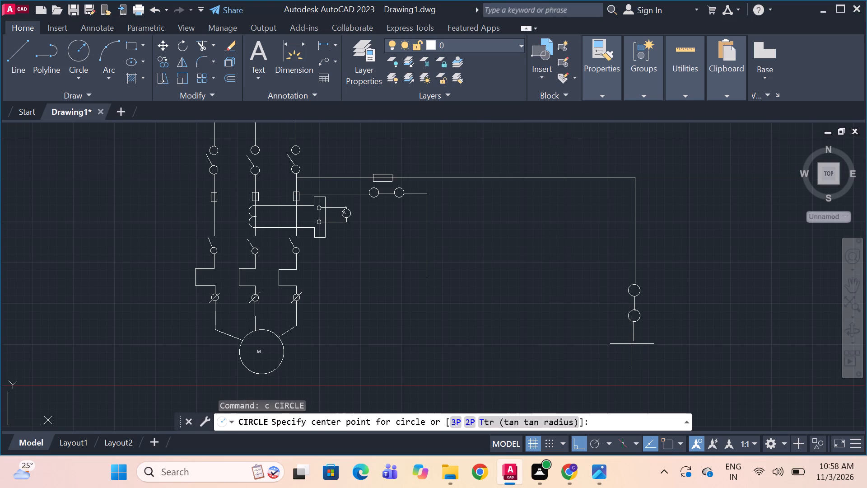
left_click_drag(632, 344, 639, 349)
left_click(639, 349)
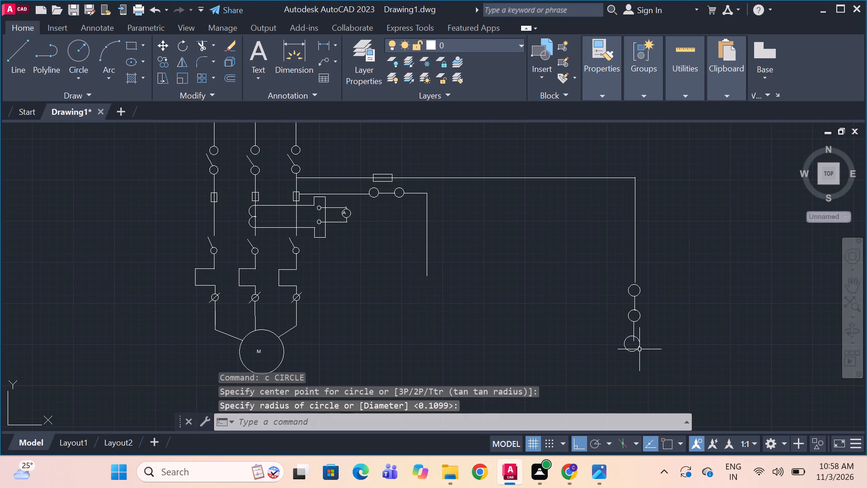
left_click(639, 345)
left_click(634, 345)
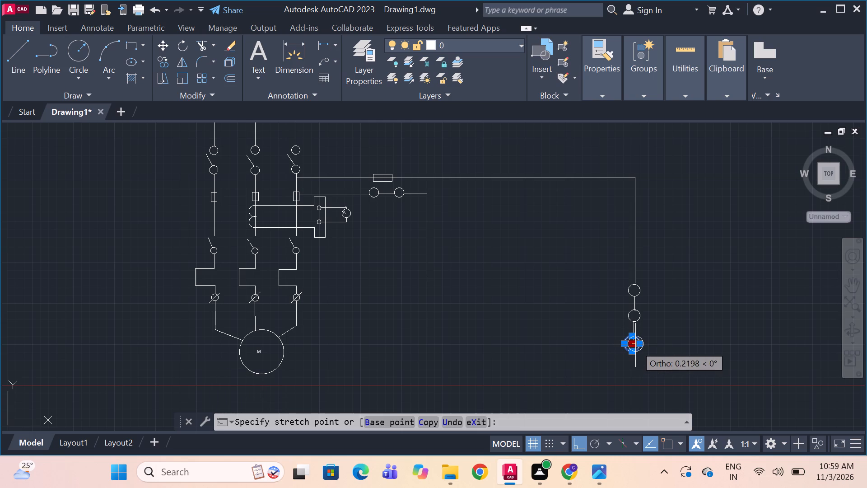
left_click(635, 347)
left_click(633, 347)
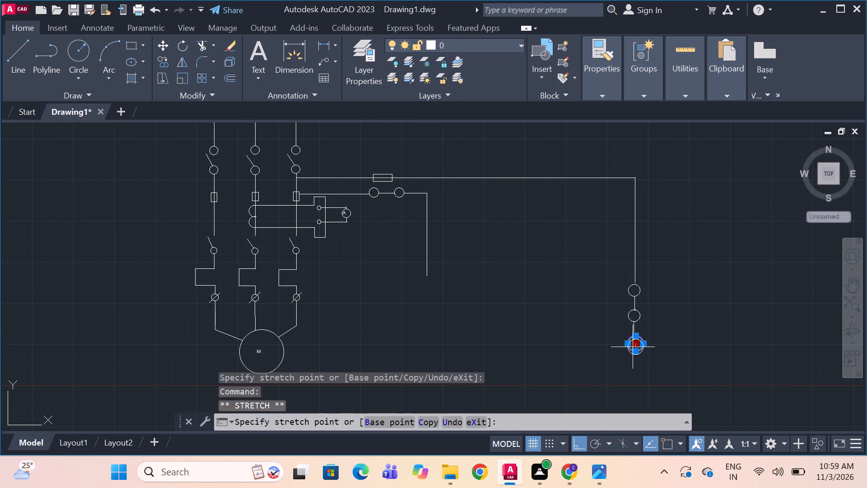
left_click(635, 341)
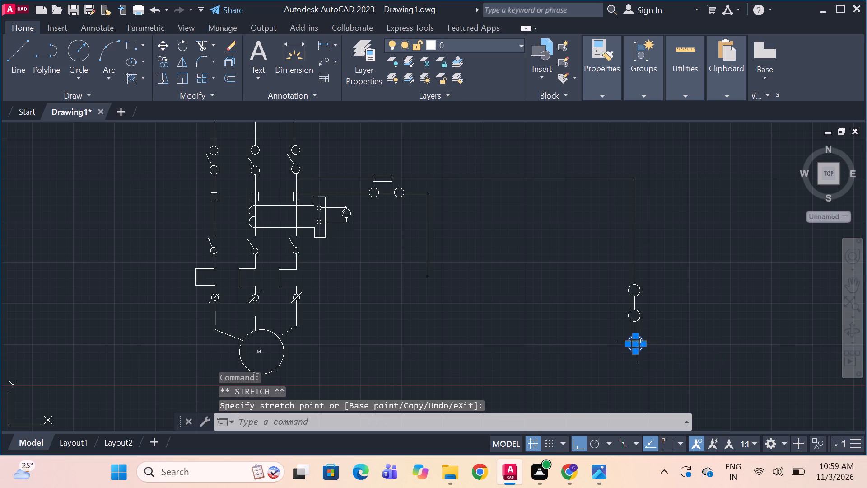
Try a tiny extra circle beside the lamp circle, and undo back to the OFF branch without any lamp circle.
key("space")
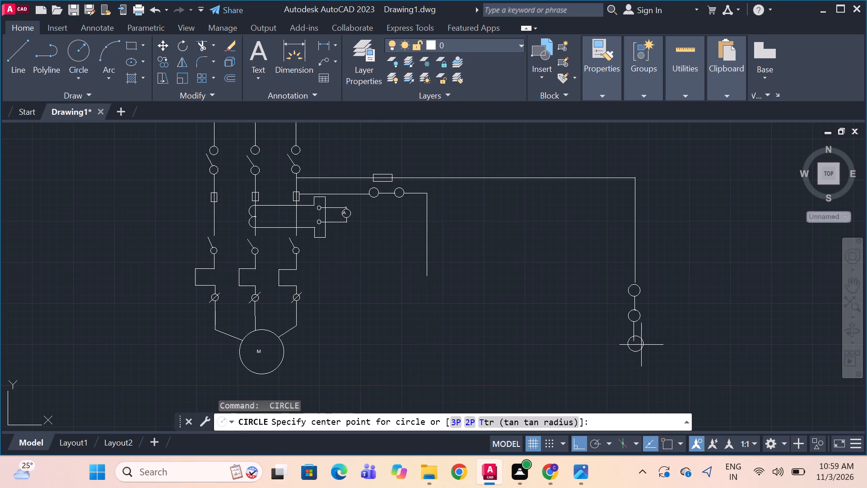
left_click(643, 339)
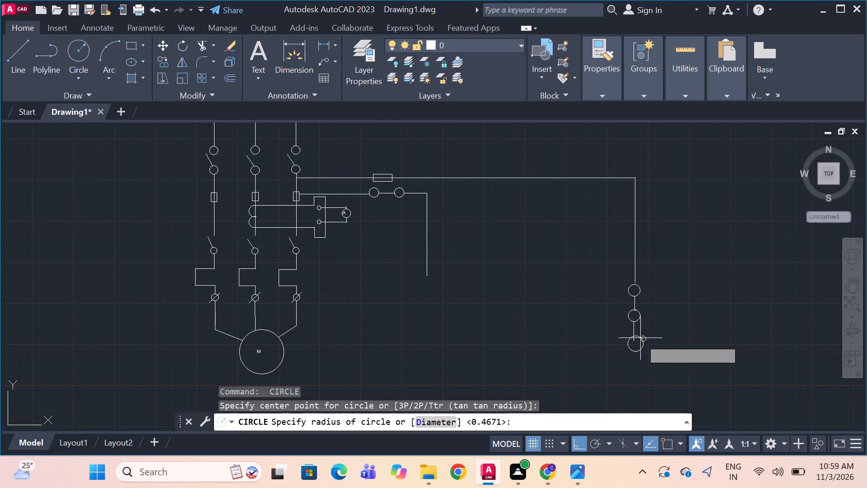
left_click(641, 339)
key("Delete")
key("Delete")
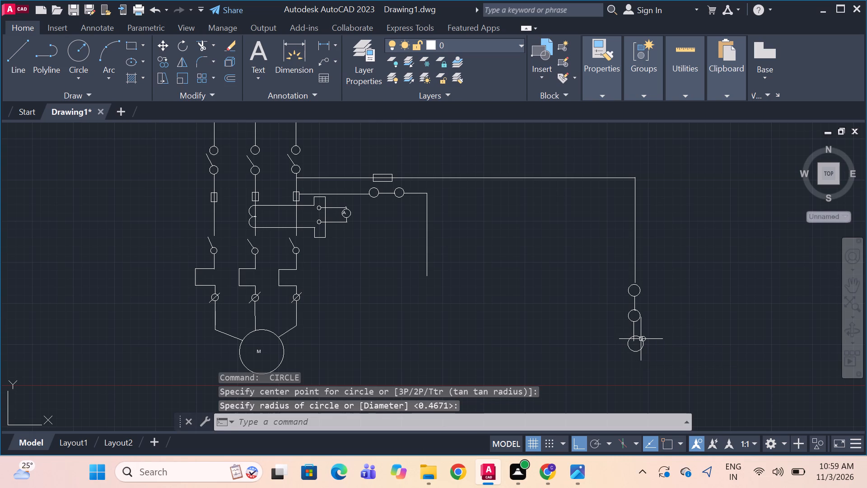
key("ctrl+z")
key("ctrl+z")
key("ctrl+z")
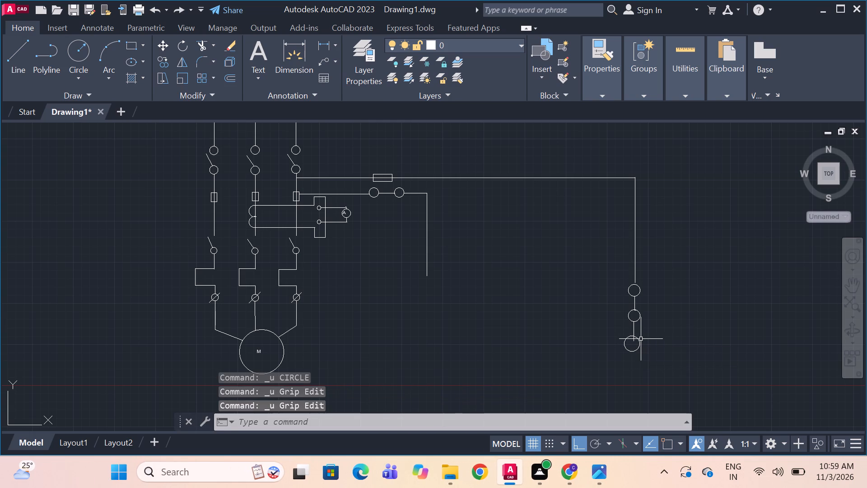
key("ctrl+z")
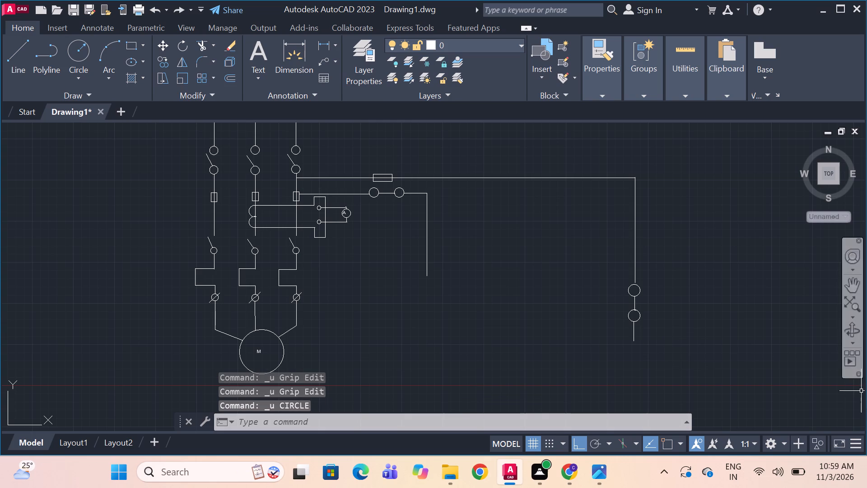
Draw a circle of radius about 0.38 in the empty space beside the OFF branch and move it onto the branch's lower end.
key("c")
key("space")
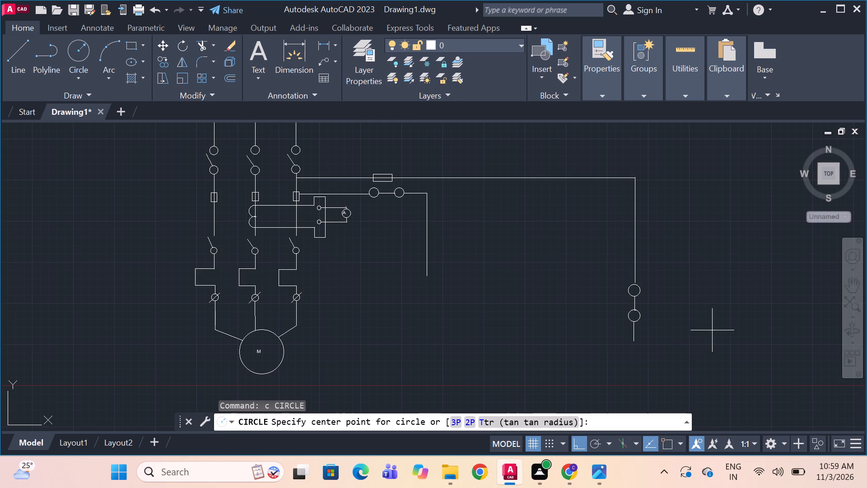
left_click_drag(713, 345, 715, 352)
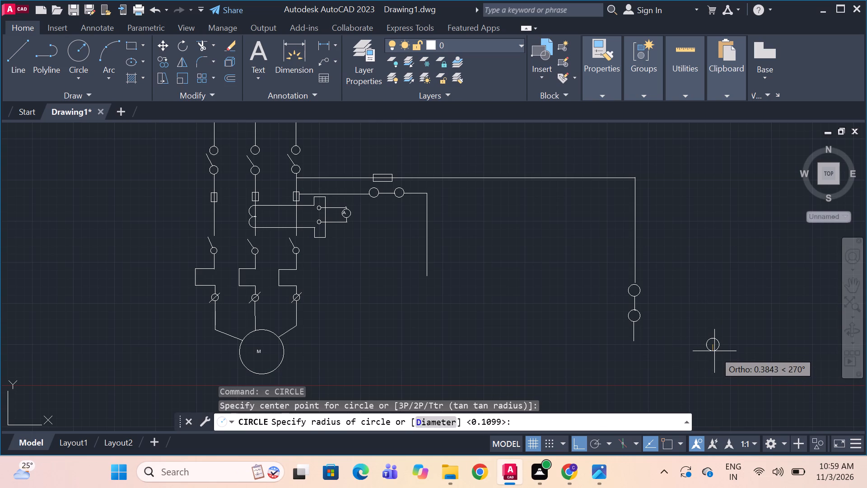
left_click(714, 351)
left_click(717, 345)
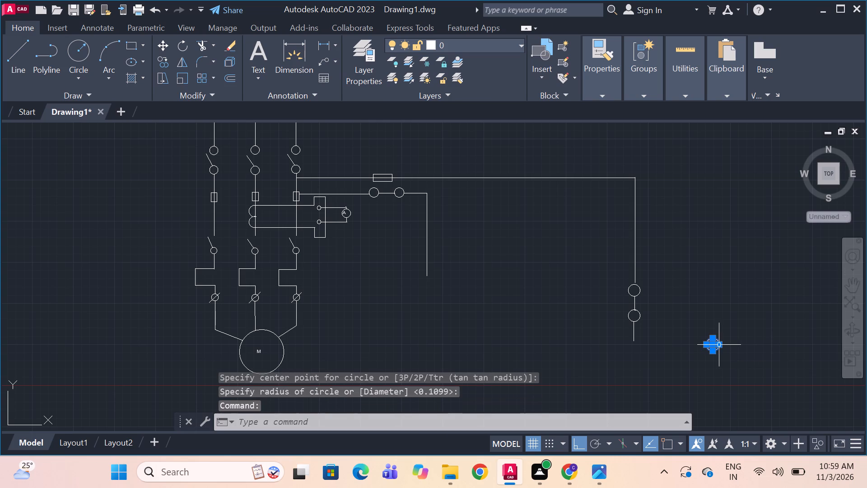
left_click_drag(710, 344, 630, 351)
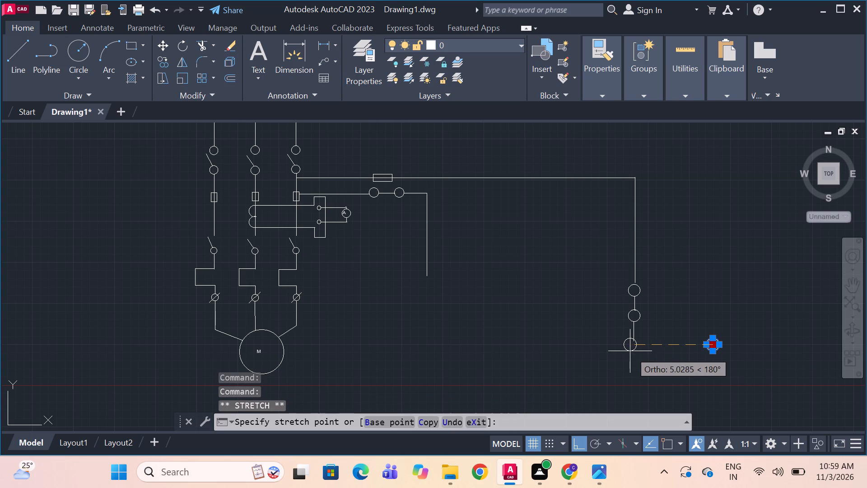
left_click_drag(630, 351, 633, 356)
left_click(633, 356)
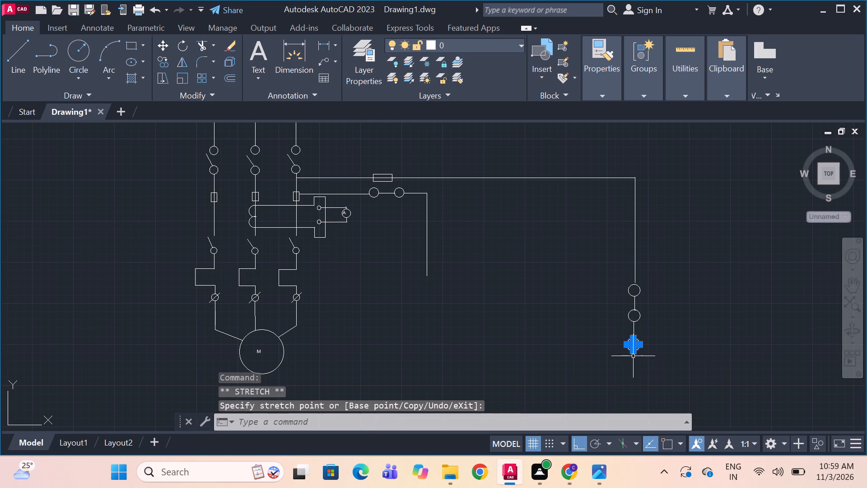
left_click_drag(633, 342, 634, 348)
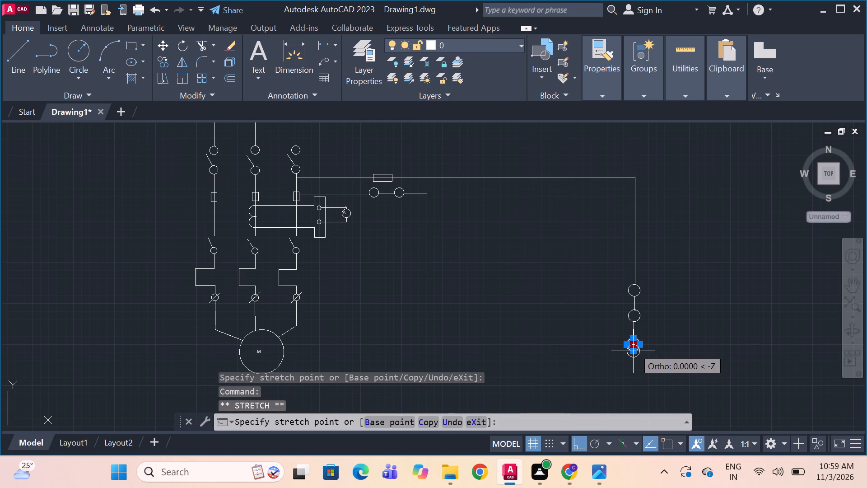
left_click_drag(634, 348, 634, 346)
left_click(634, 346)
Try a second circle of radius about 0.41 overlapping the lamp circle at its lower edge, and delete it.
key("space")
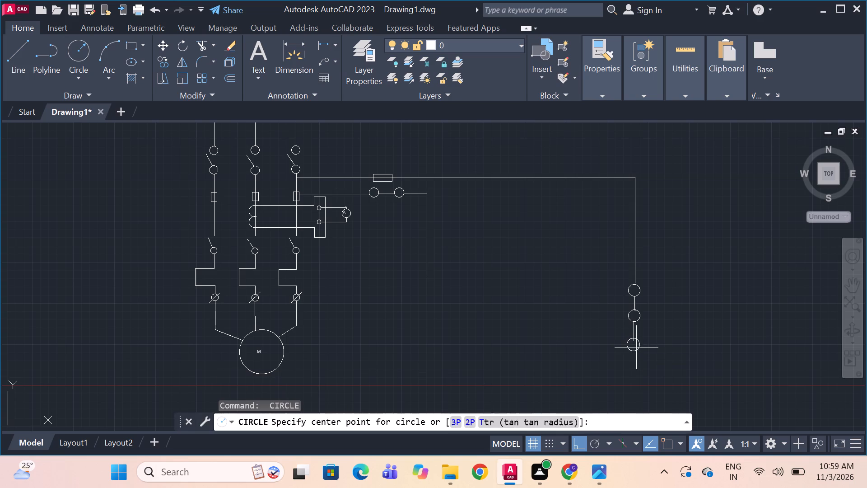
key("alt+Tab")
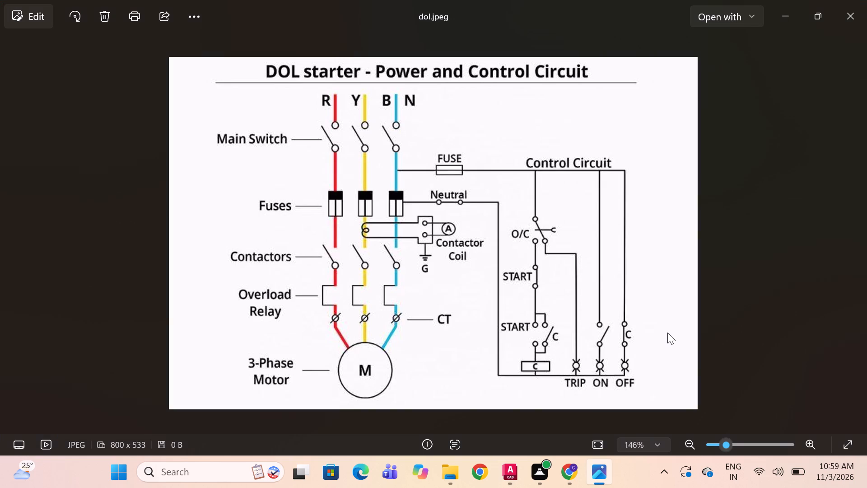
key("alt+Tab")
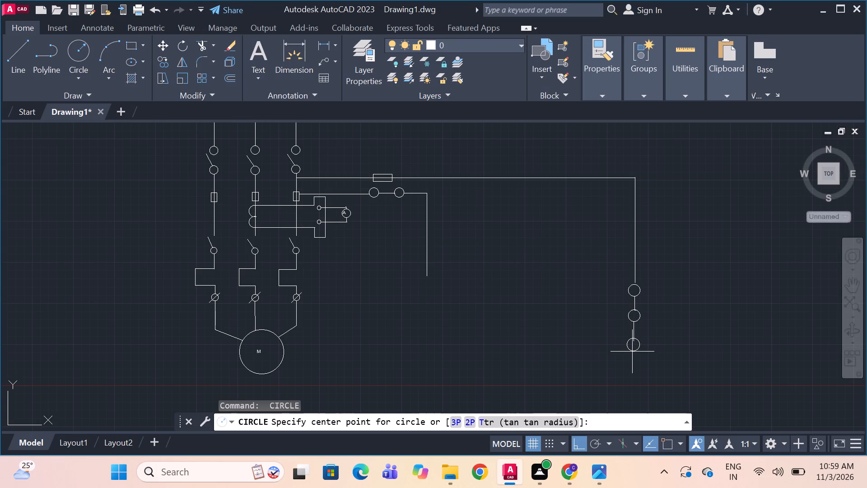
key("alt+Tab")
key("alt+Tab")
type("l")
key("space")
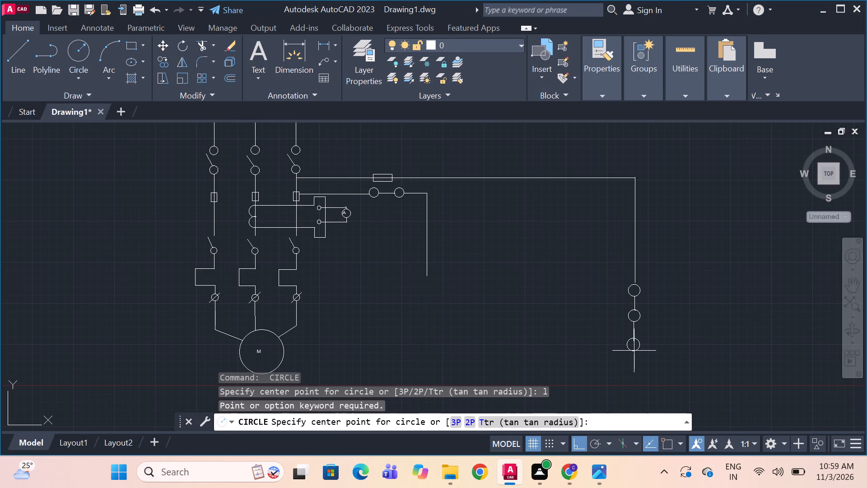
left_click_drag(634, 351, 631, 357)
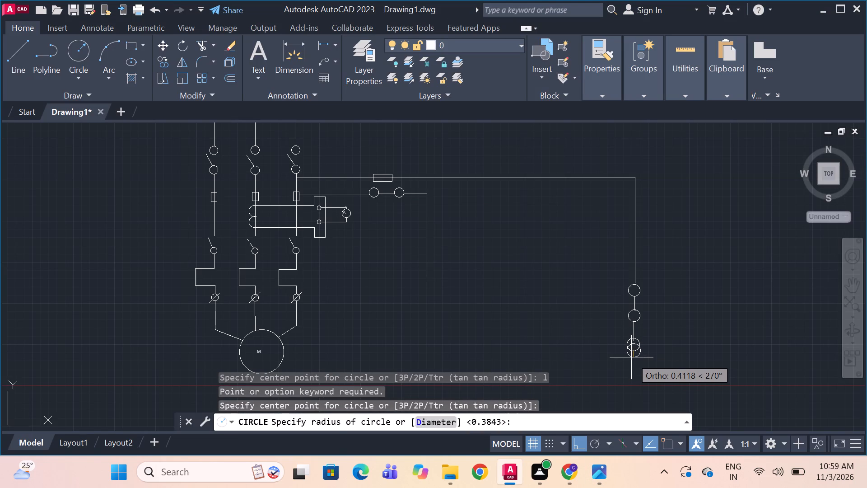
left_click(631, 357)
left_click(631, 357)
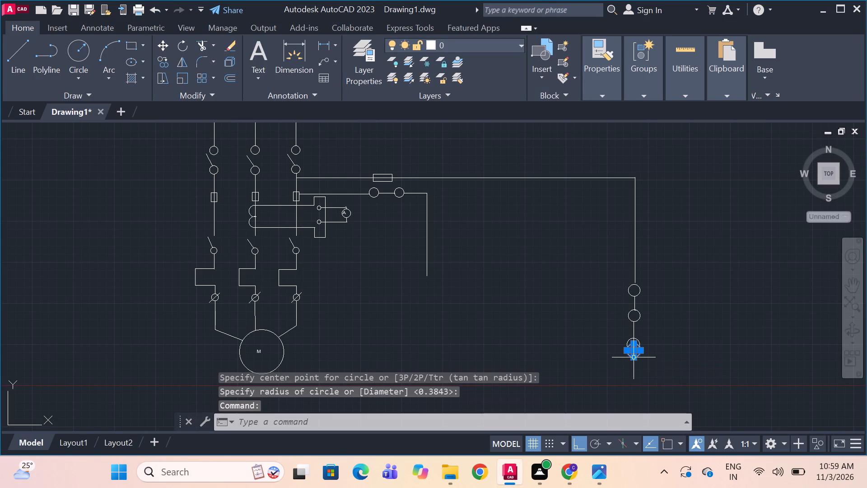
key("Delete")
Draw a short vertical line down from the bottom of the OFF branch's lamp circle.
type("l")
key("space")
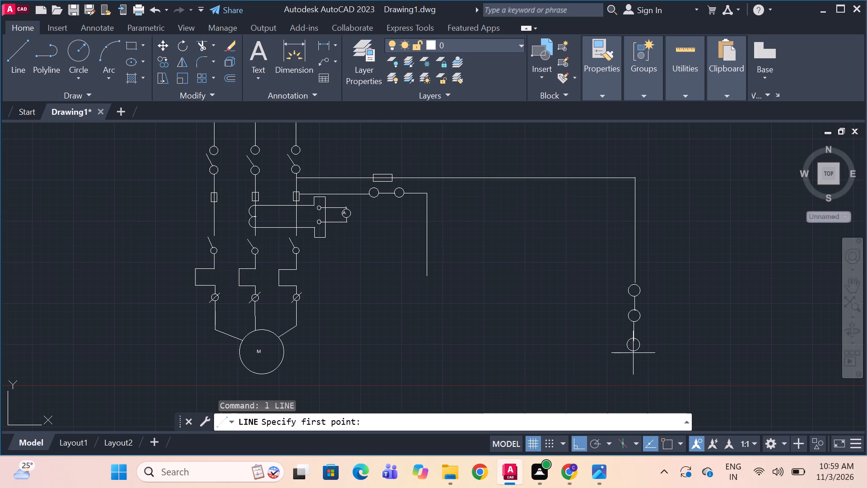
left_click_drag(633, 351, 633, 366)
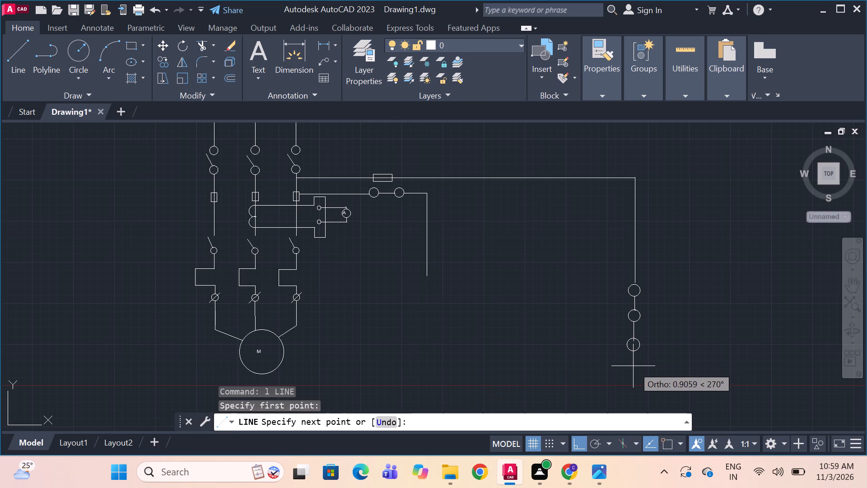
left_click_drag(633, 366, 633, 371)
left_click(633, 371)
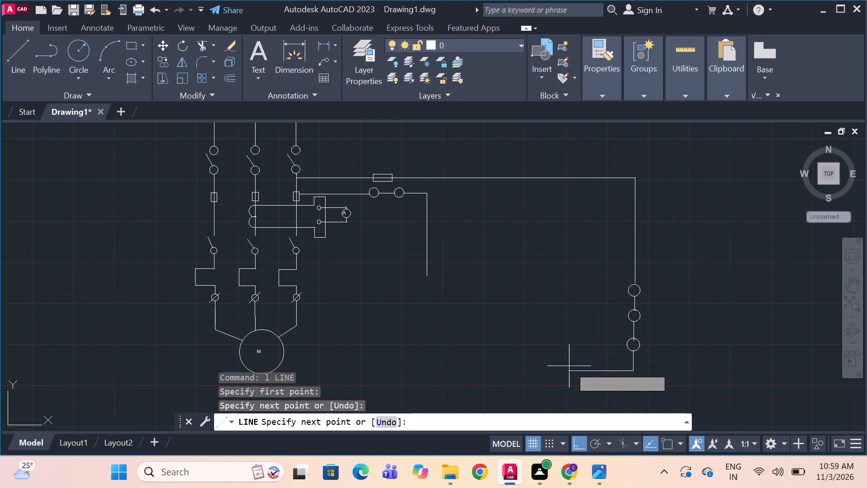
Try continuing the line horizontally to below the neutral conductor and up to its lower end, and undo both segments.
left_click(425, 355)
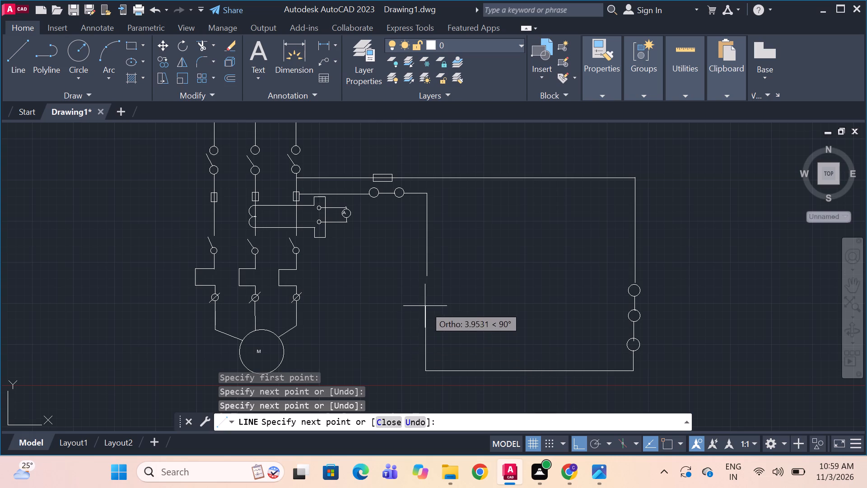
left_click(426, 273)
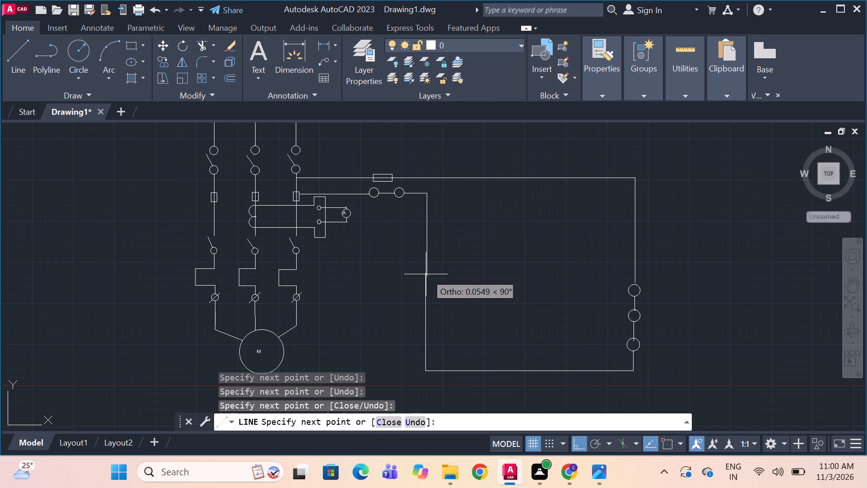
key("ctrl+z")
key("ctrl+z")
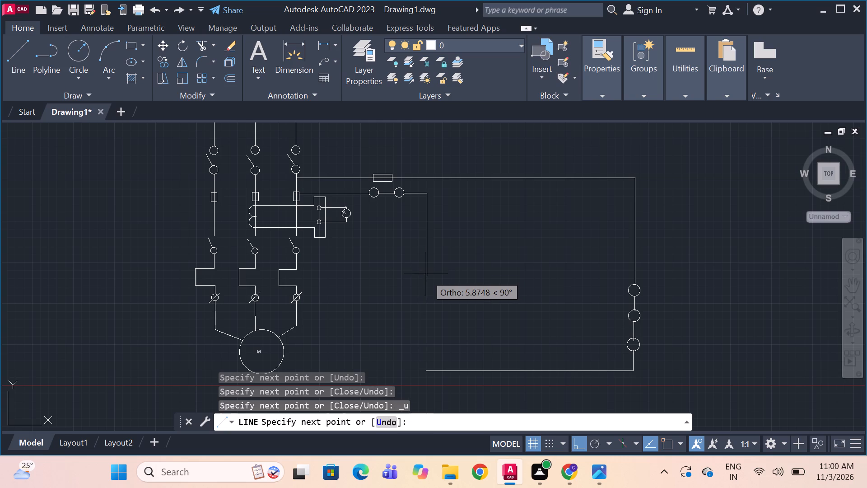
Continue the line vertically up to the lower end of the neutral conductor, finishing the connection from the OFF branch.
left_click(427, 315)
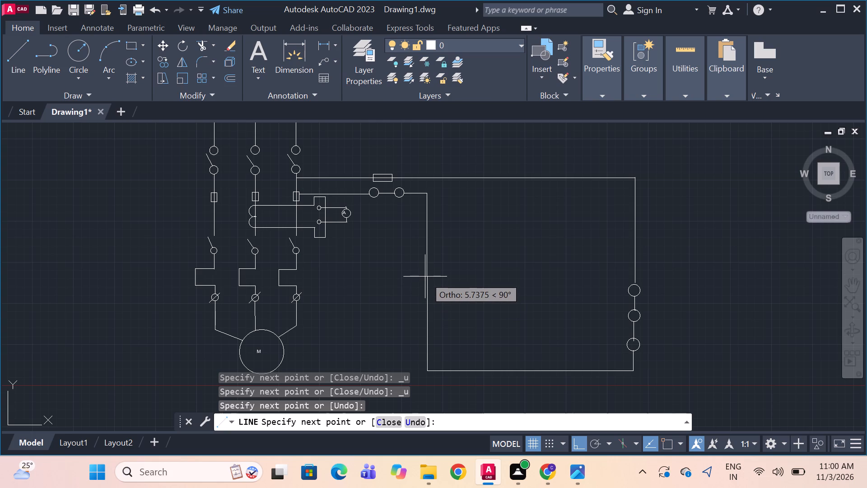
left_click(424, 276)
key("space")
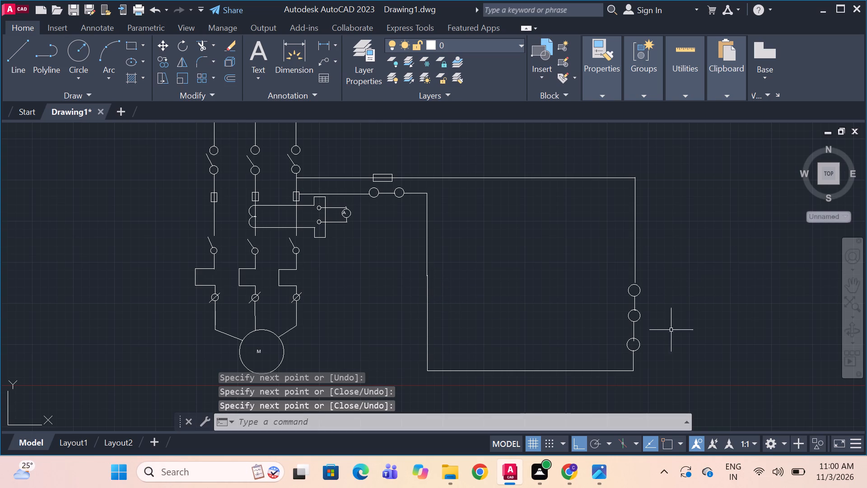
Draw a horizontal line about 0.30 long from the top of the OFF branch's lamp circle.
key("l")
key("space")
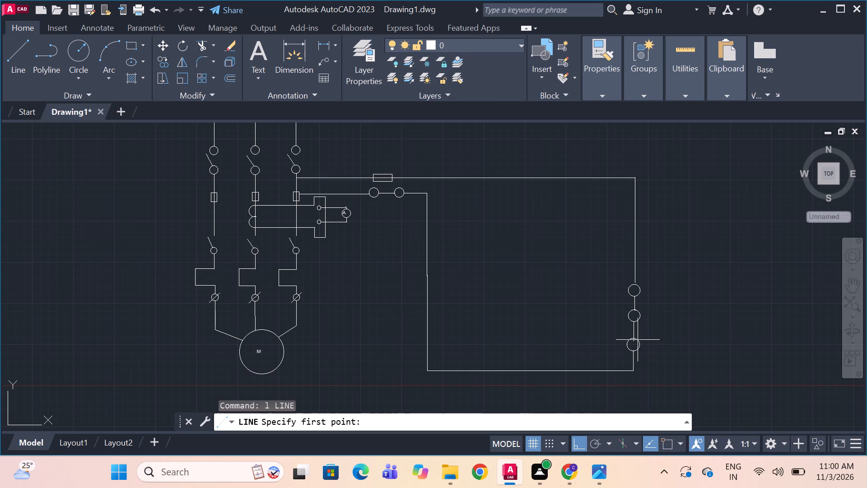
left_click_drag(634, 338, 638, 332)
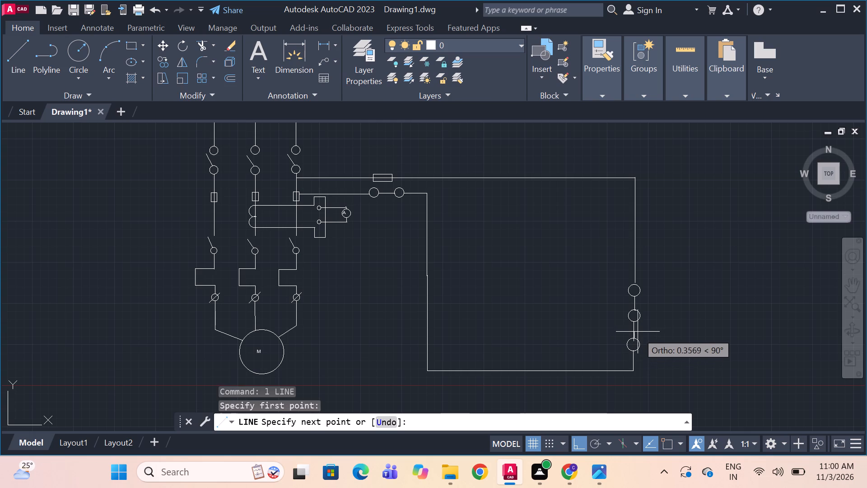
left_click_drag(638, 332, 639, 330)
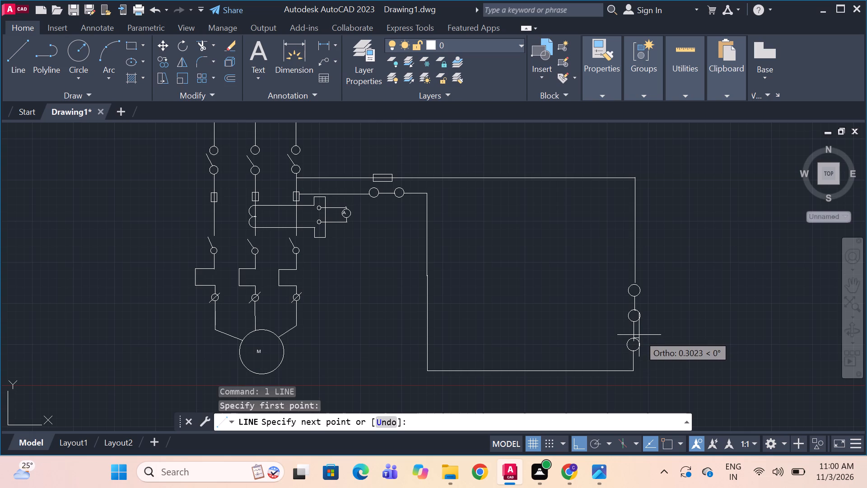
left_click(639, 335)
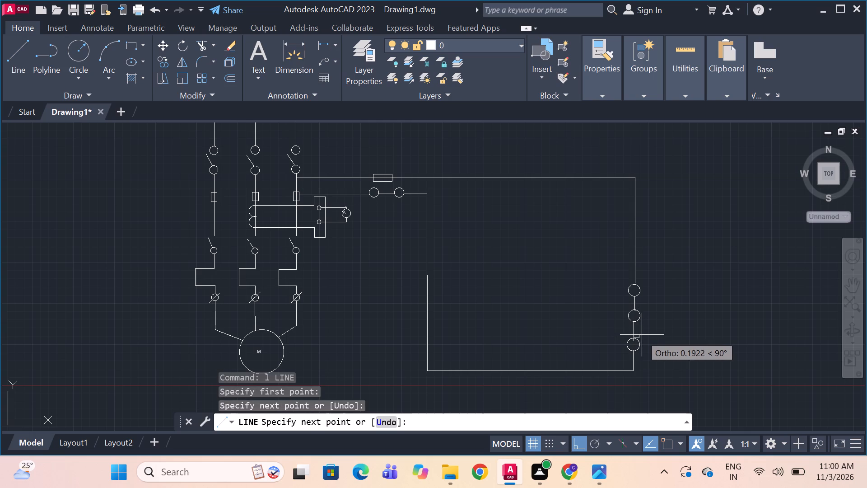
key("Escape")
key("Escape")
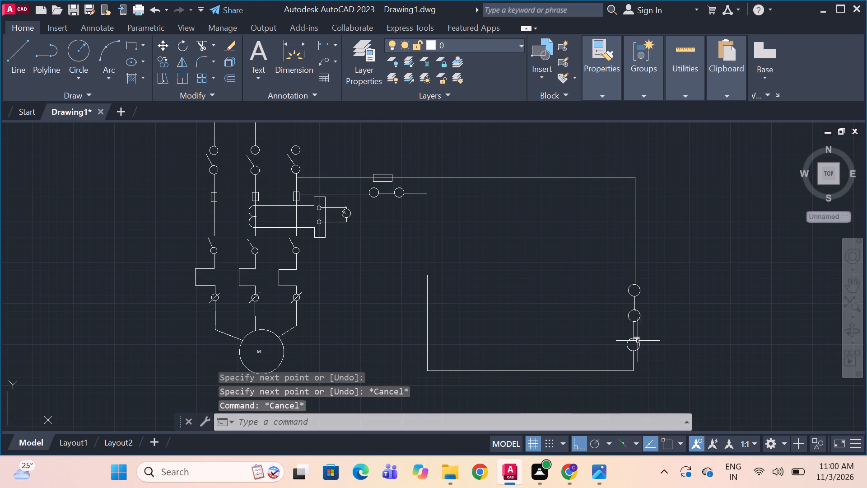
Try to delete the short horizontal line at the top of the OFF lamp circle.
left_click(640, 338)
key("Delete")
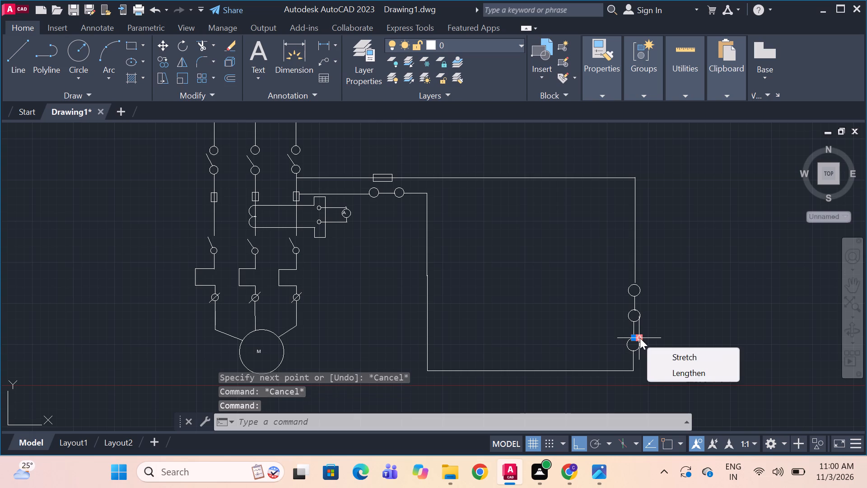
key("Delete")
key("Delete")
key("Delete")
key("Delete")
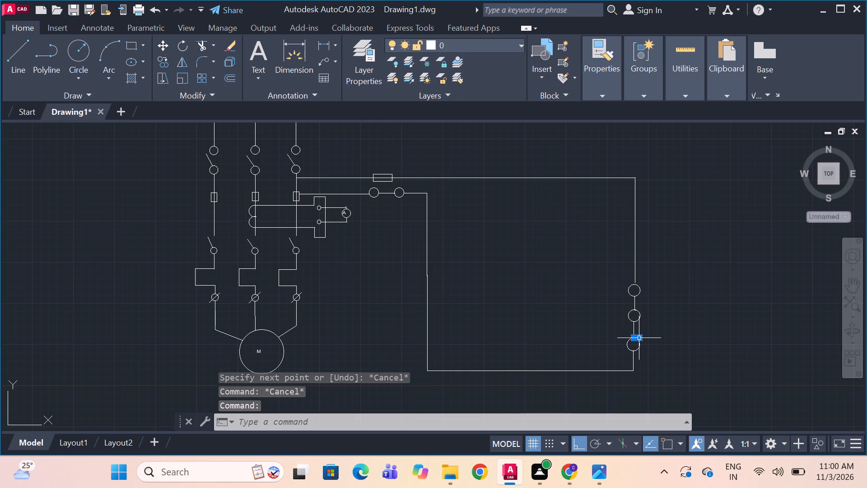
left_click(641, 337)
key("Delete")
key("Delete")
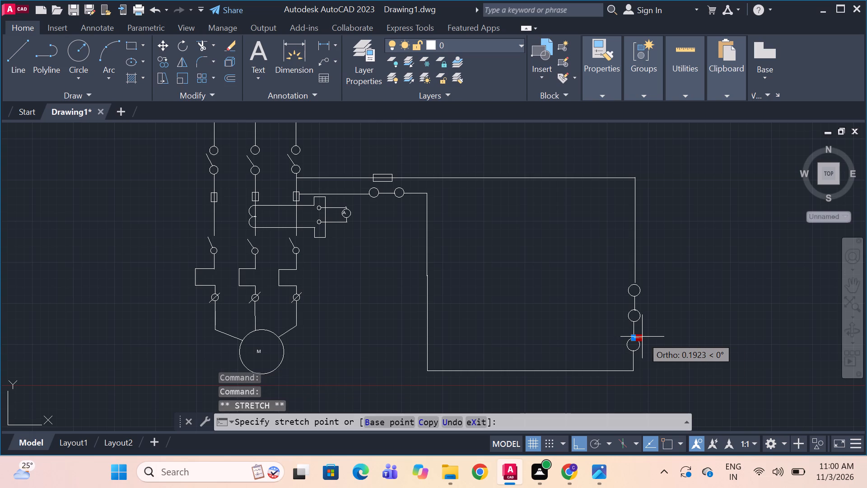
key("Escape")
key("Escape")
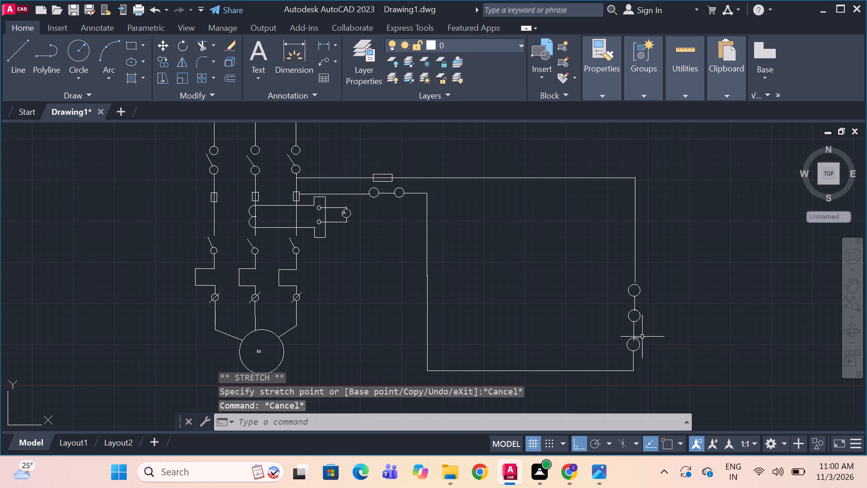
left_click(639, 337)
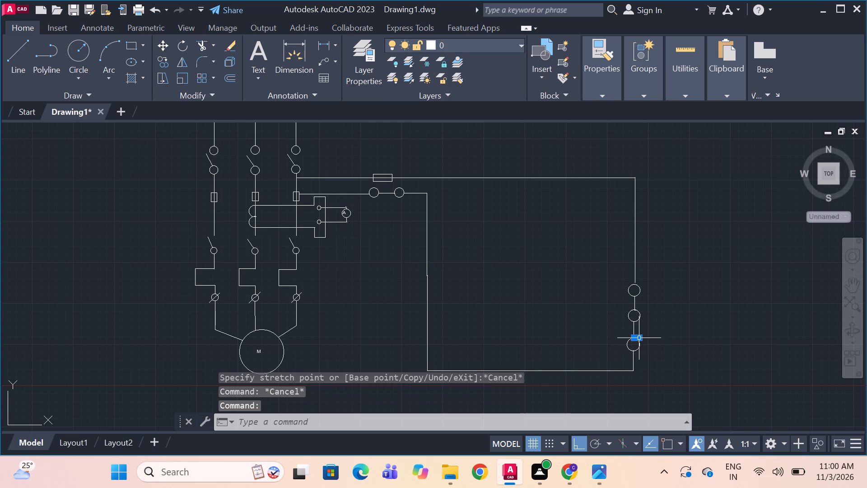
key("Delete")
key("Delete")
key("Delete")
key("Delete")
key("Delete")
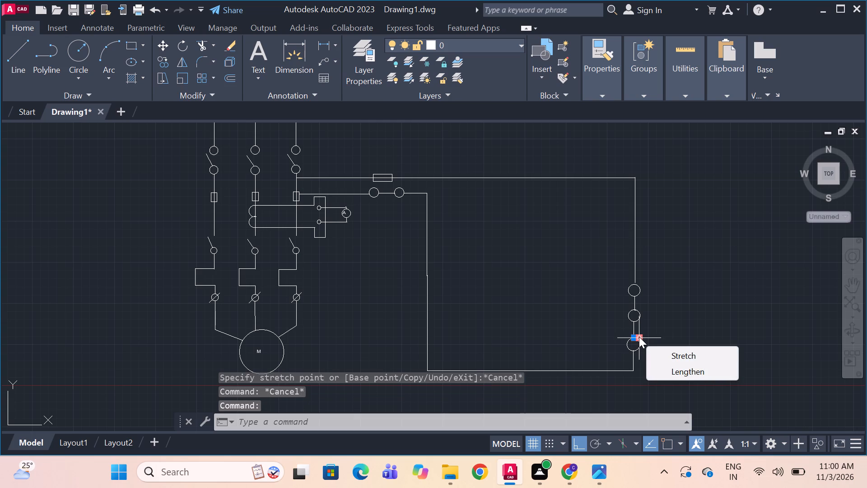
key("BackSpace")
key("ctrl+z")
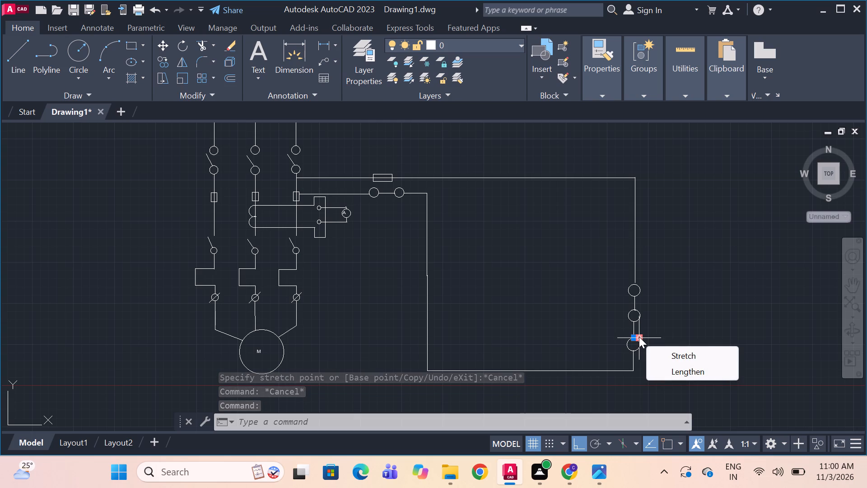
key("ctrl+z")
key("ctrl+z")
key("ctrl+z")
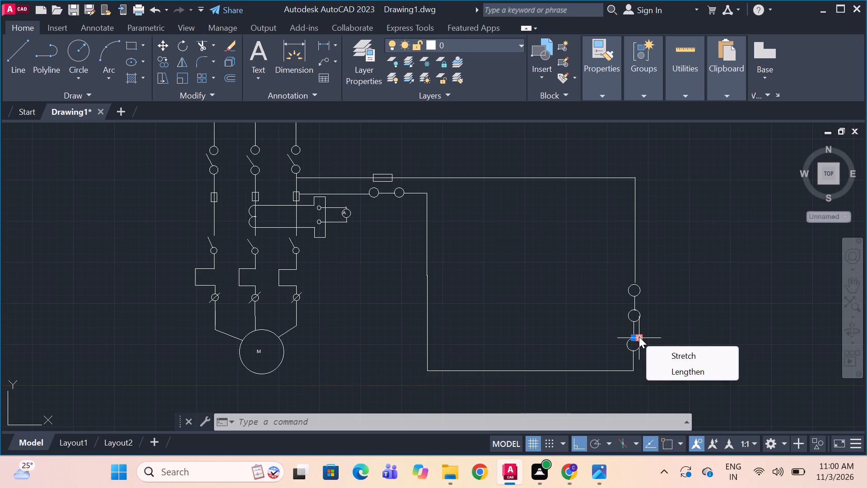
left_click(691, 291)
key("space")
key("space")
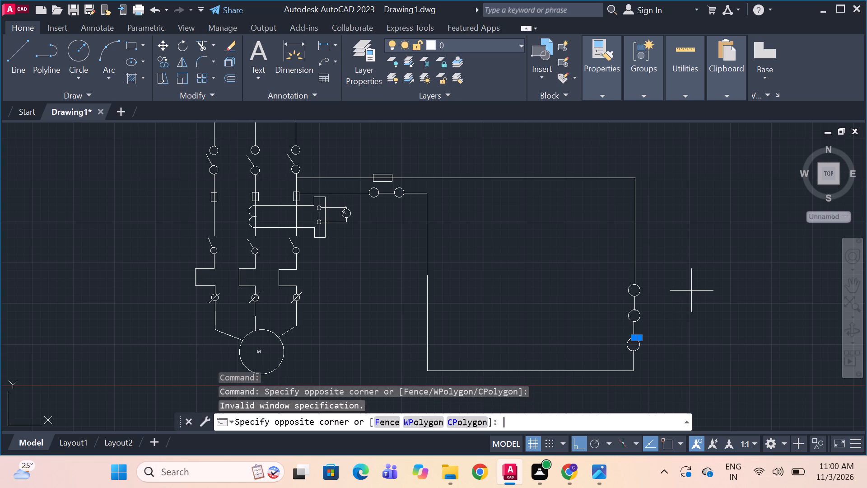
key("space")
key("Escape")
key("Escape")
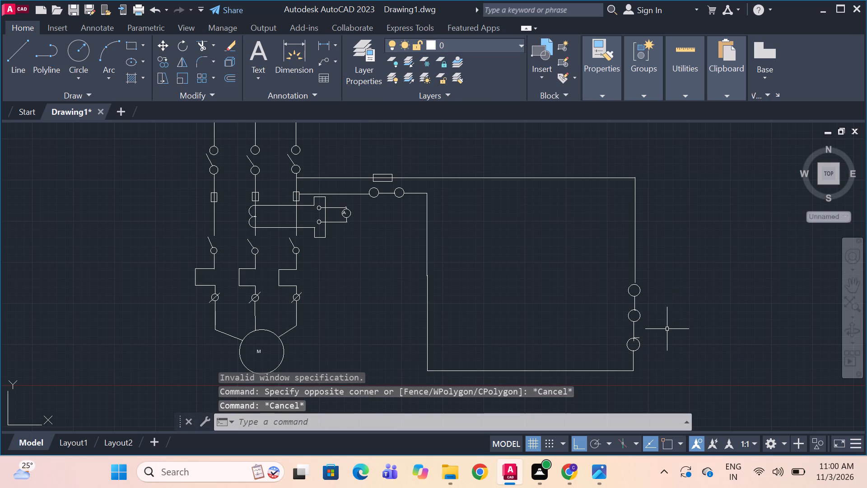
With Ortho off, draw two short diagonal lines rising from the top of the OFF lamp circle, one to each side.
key("F8")
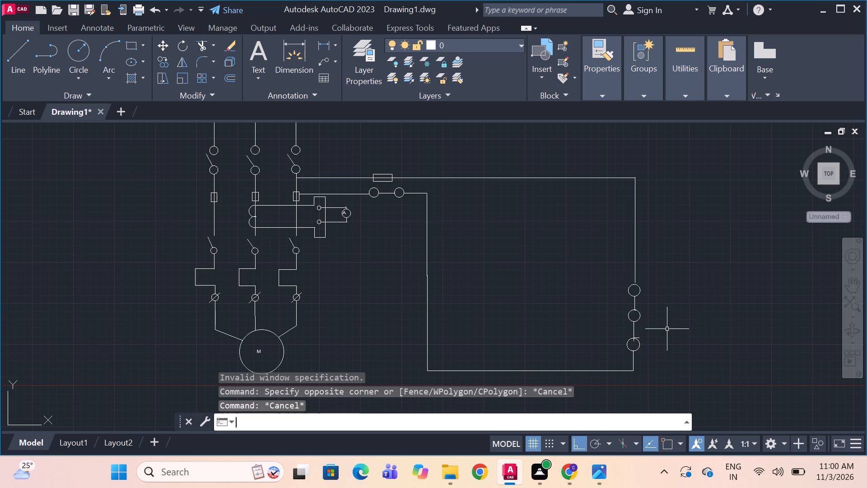
type("l")
key("space")
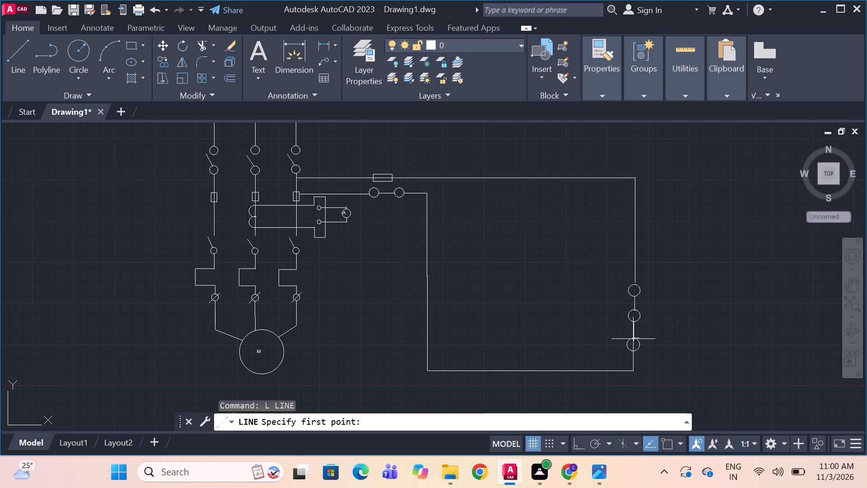
left_click_drag(633, 339, 641, 331)
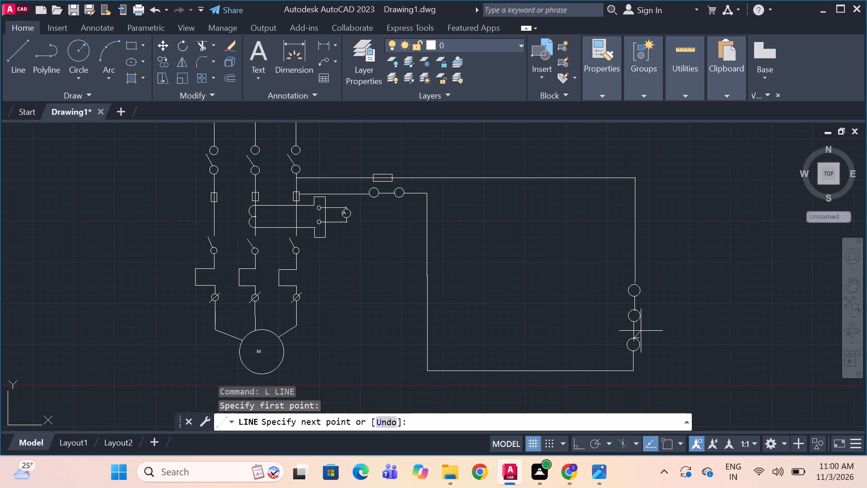
left_click(641, 331)
key("space")
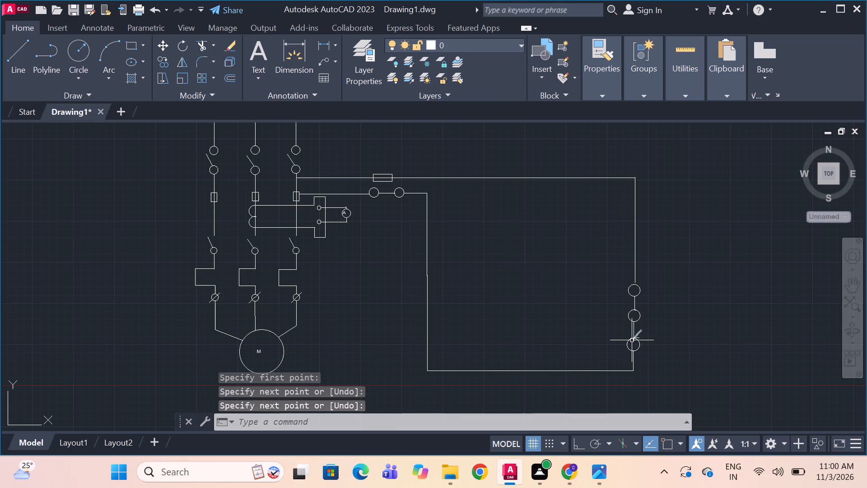
key("l")
key("space")
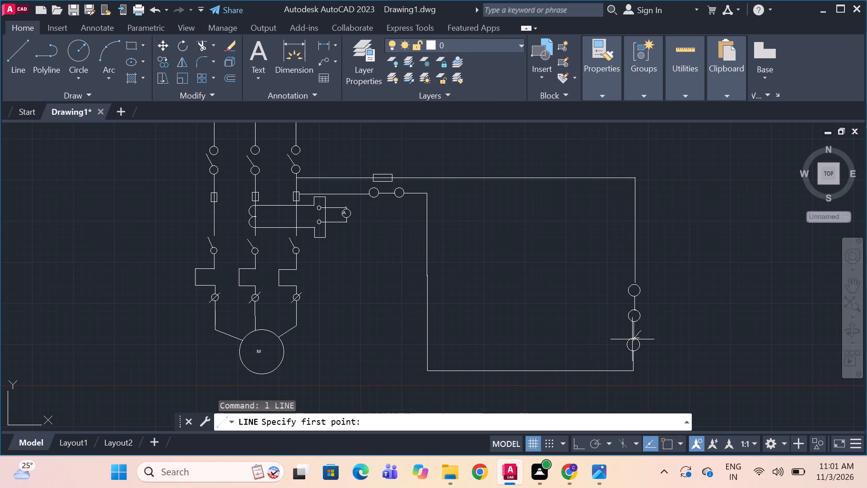
left_click_drag(634, 338, 625, 331)
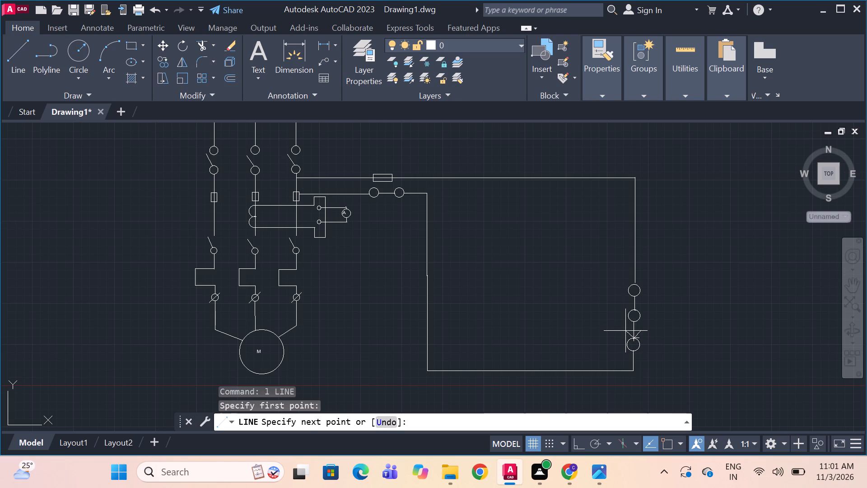
left_click(625, 331)
key("space")
Draw two short diagonal lines descending from the bottom of the OFF lamp circle, one to each side, as in the reference image.
key("alt+Tab")
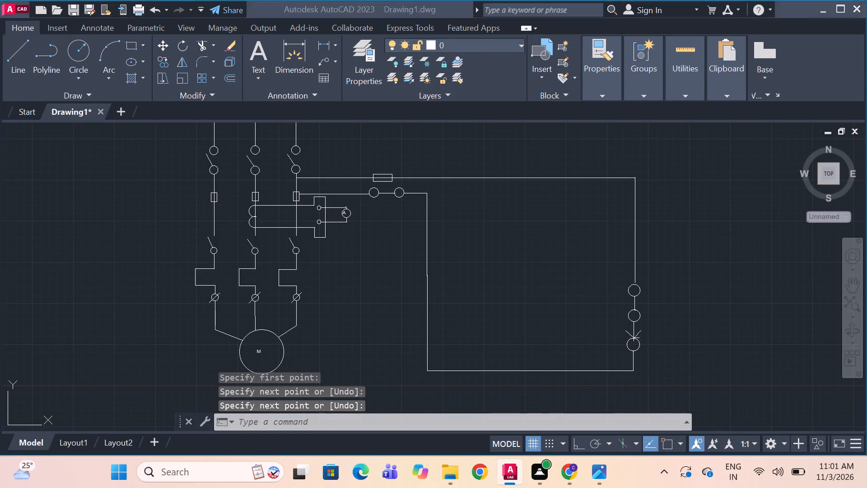
key("alt+Tab")
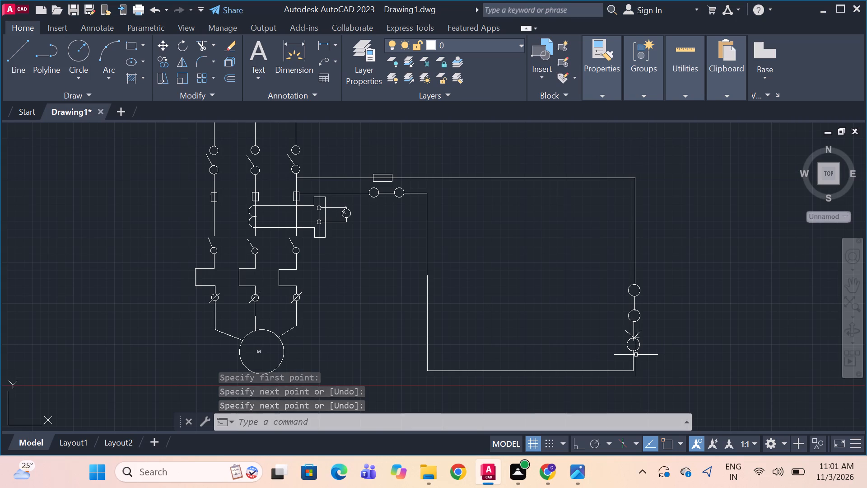
key("l")
key("space")
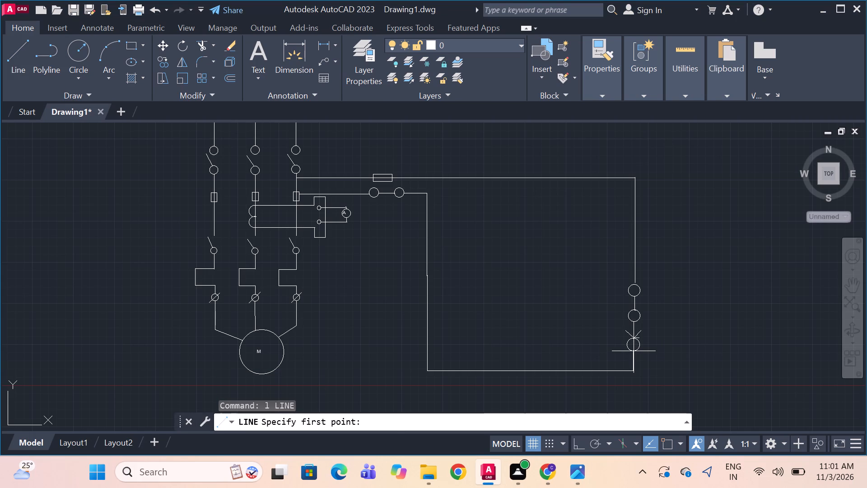
left_click_drag(634, 351, 639, 357)
left_click(640, 357)
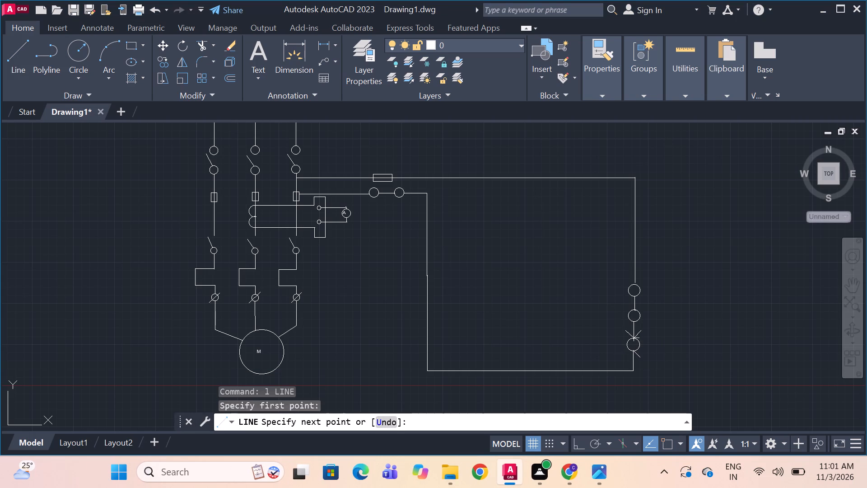
key("space")
key("l")
key("space")
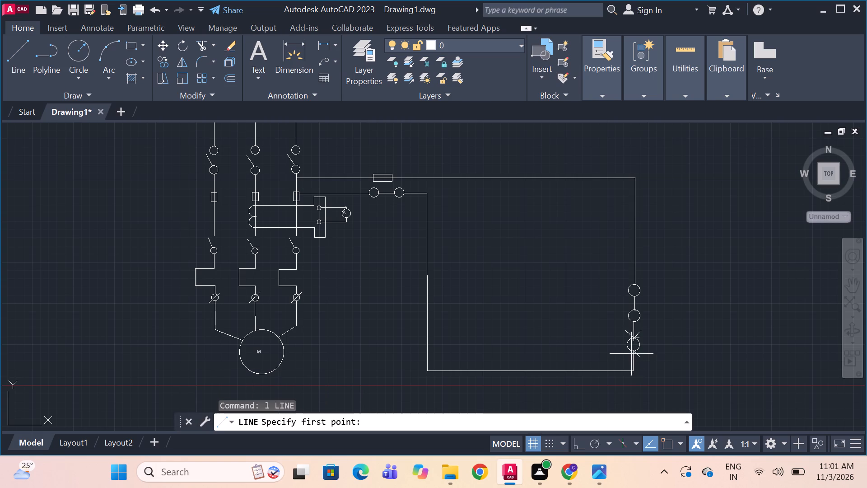
left_click_drag(634, 351, 634, 351)
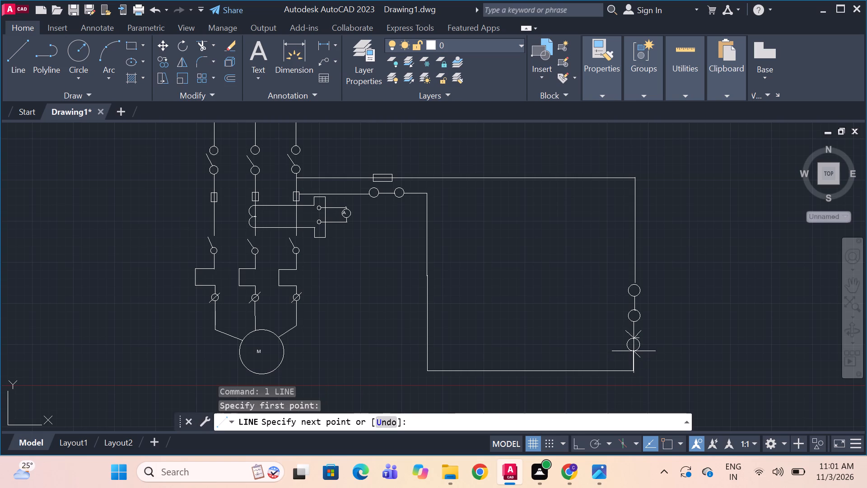
left_click_drag(634, 351, 627, 359)
left_click(627, 359)
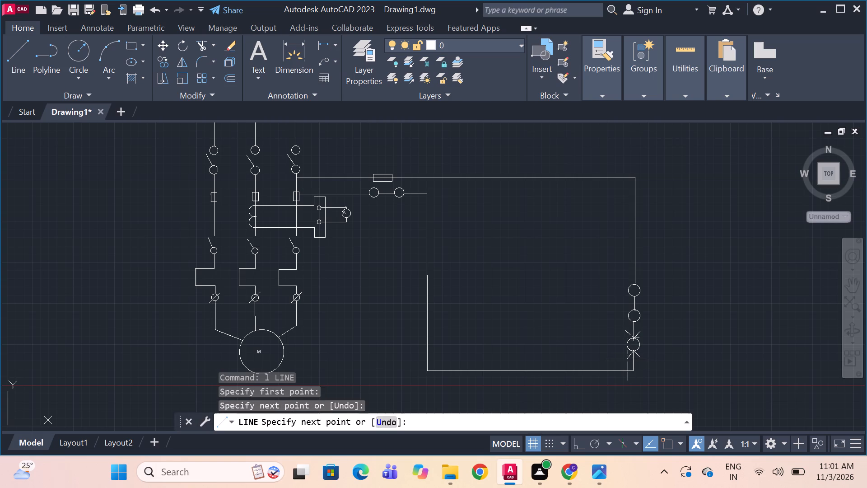
key("space")
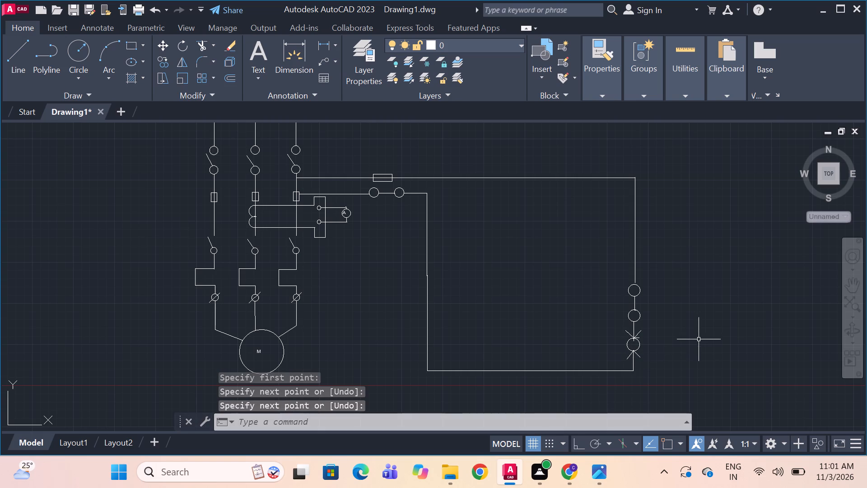
Copy the complete OFF branch and paste it just left of the original as the ON branch, joining the supply and neutral lines.
key("alt+Tab")
key("alt+Tab")
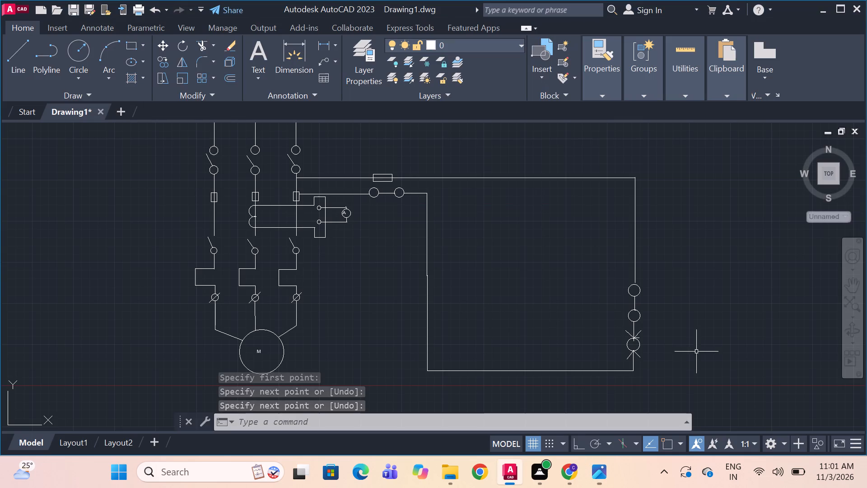
key("alt+Tab")
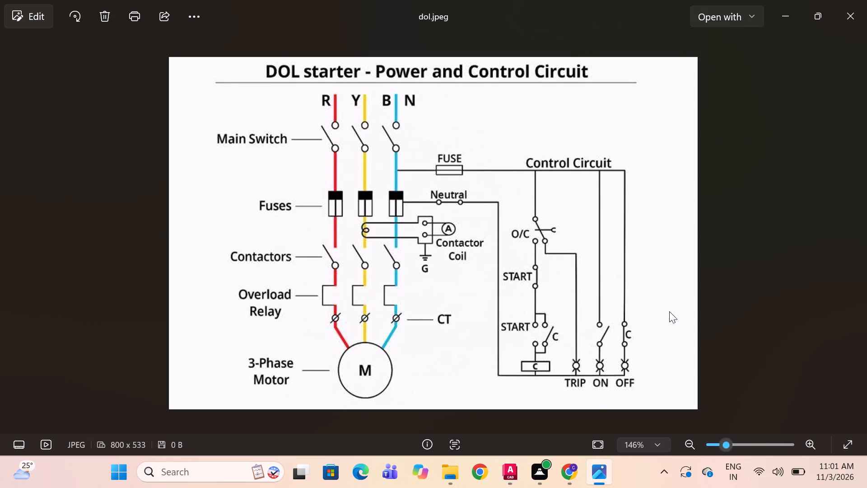
key("alt+Tab")
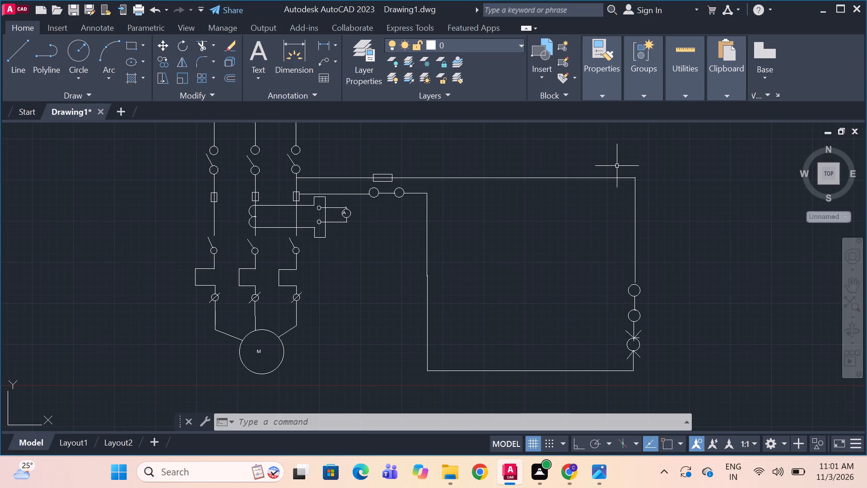
left_click(609, 160)
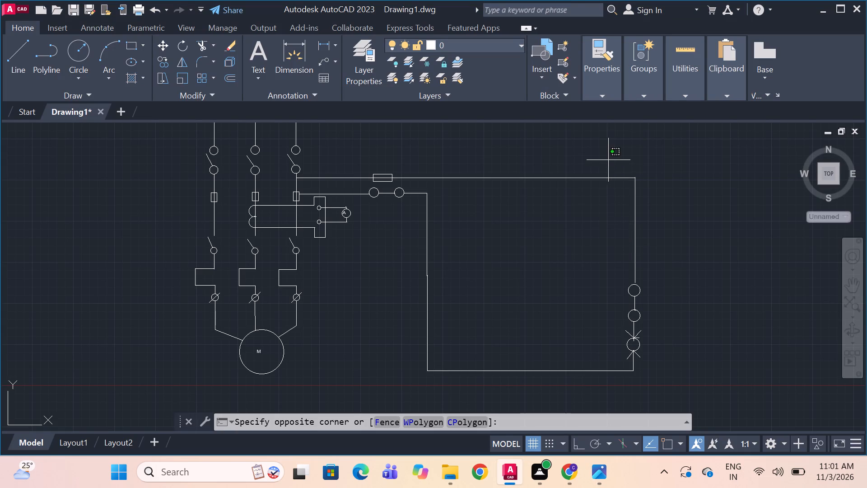
left_click(656, 380)
key("ctrl+c")
key("ctrl+v")
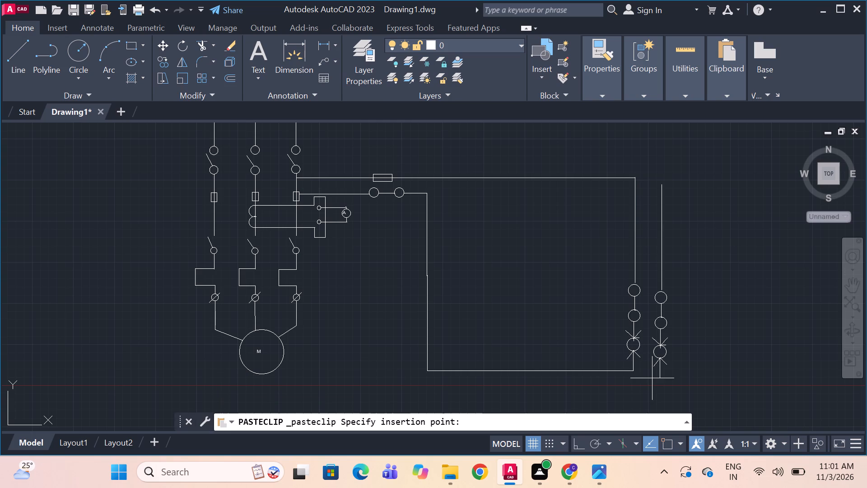
left_click(588, 371)
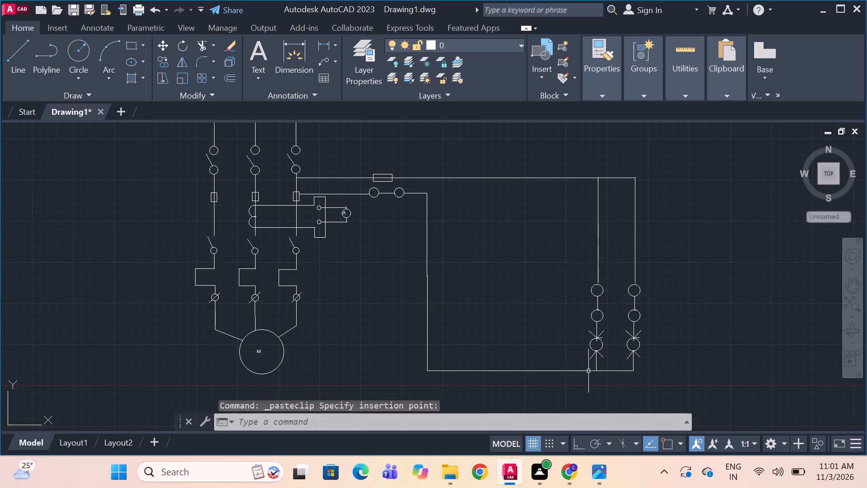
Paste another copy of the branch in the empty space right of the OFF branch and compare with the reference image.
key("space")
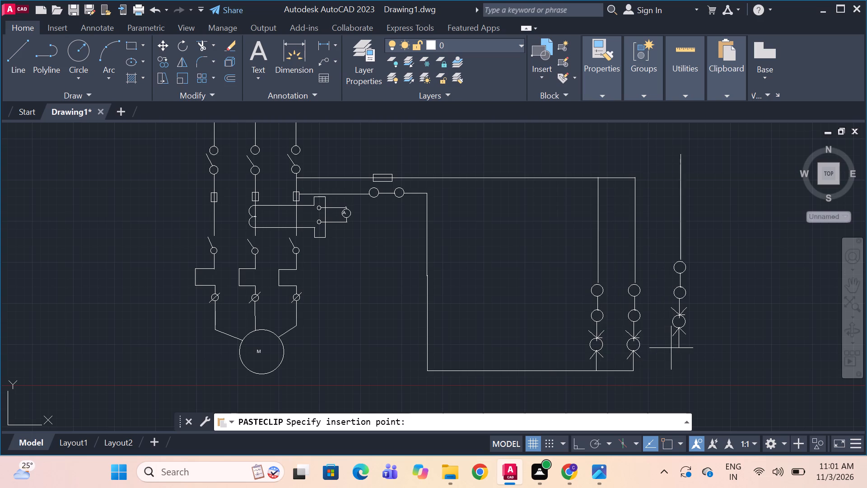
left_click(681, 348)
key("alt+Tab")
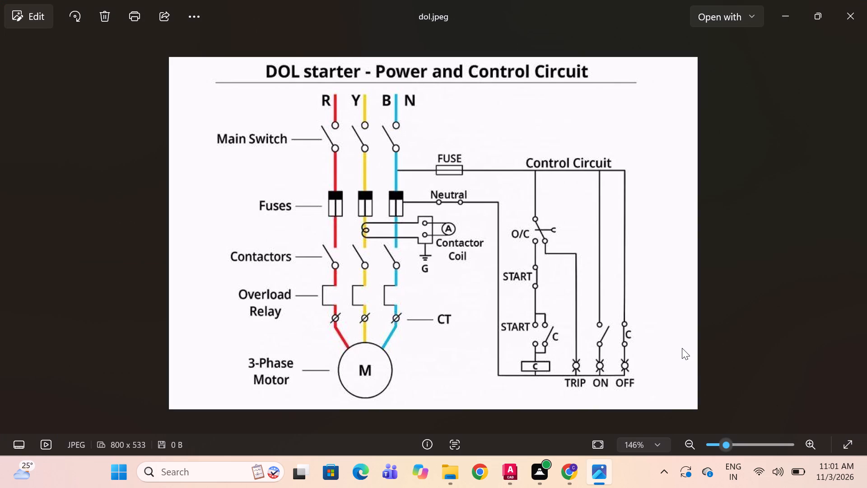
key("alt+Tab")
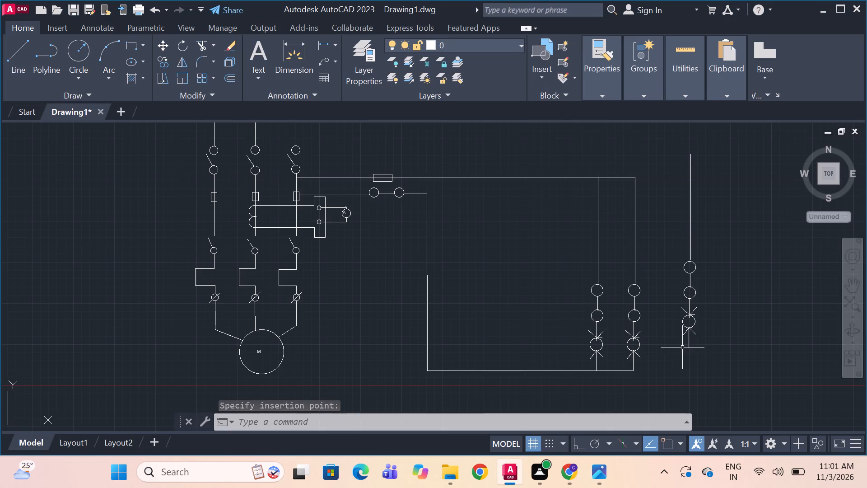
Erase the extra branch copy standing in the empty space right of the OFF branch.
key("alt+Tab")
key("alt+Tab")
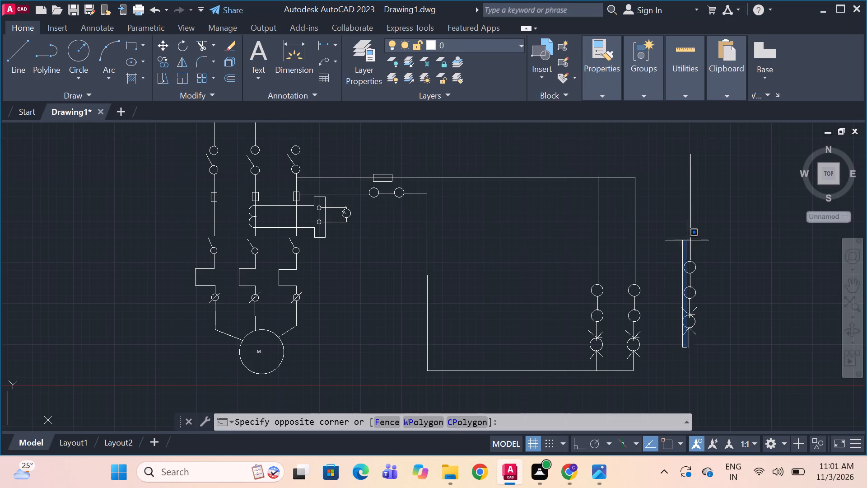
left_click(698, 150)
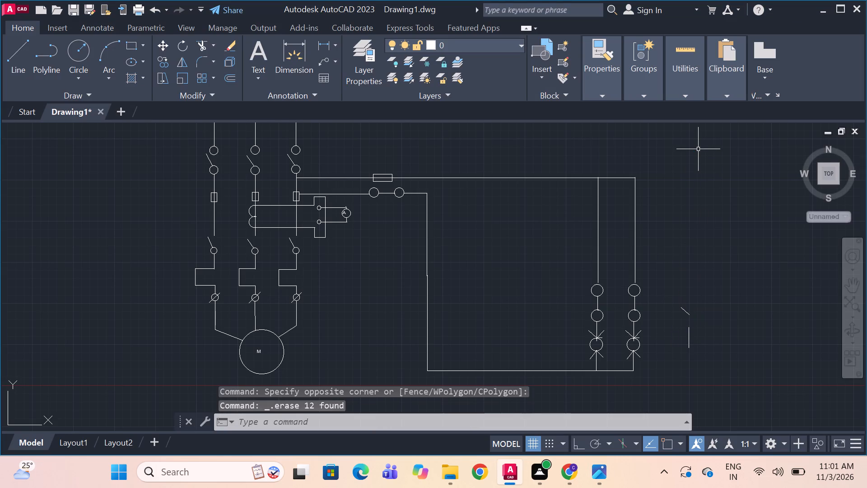
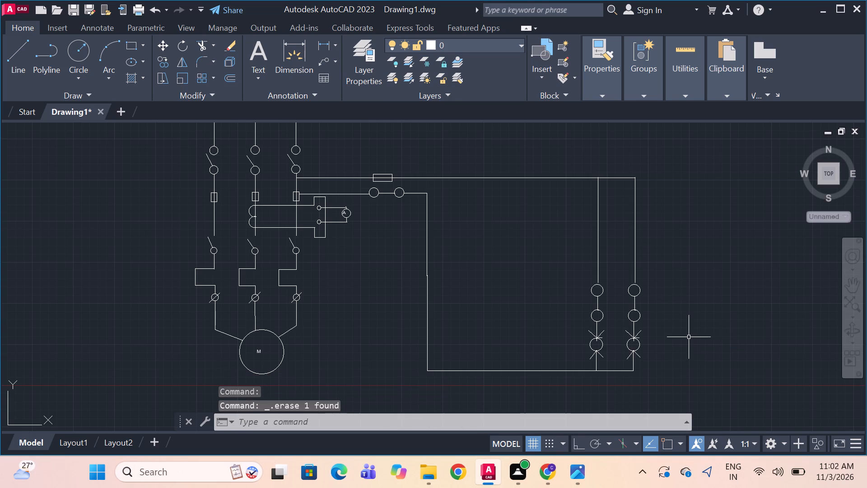
Check the reference image and draw a short vertical line down from the control supply line for the O/C branch, between neutral and ON branches.
key("alt+Tab")
key("alt+Tab")
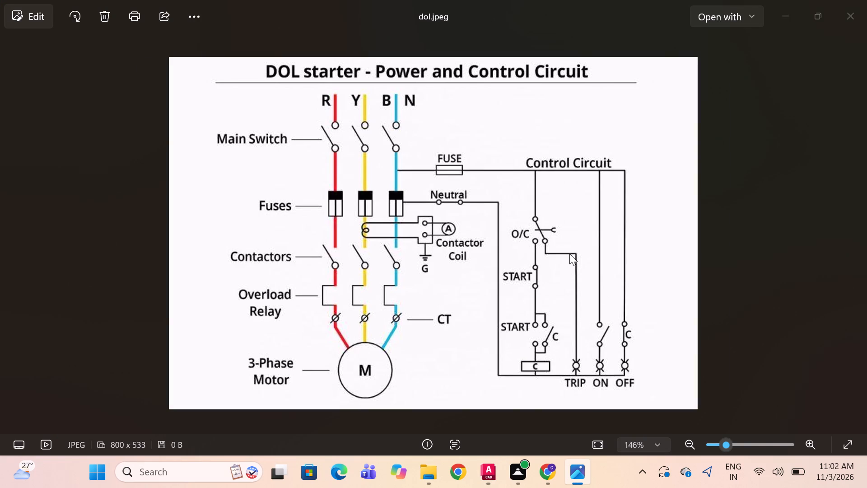
key("alt+Tab")
key("alt+Tab")
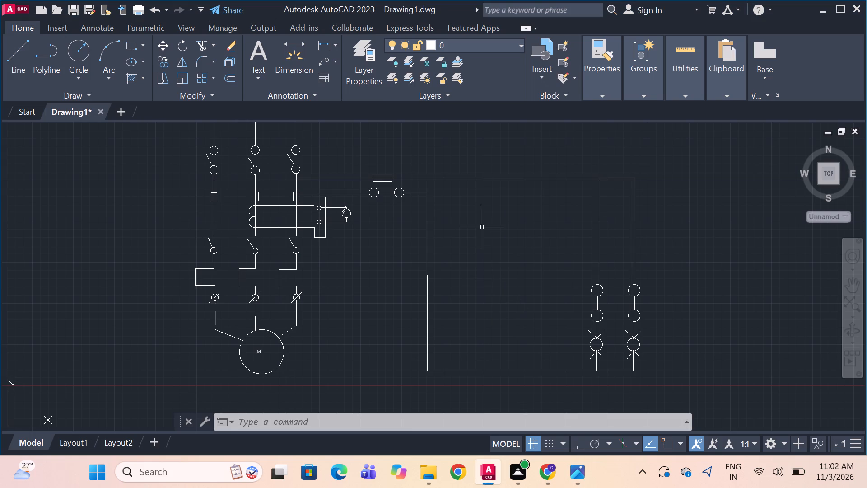
type("l")
key("space")
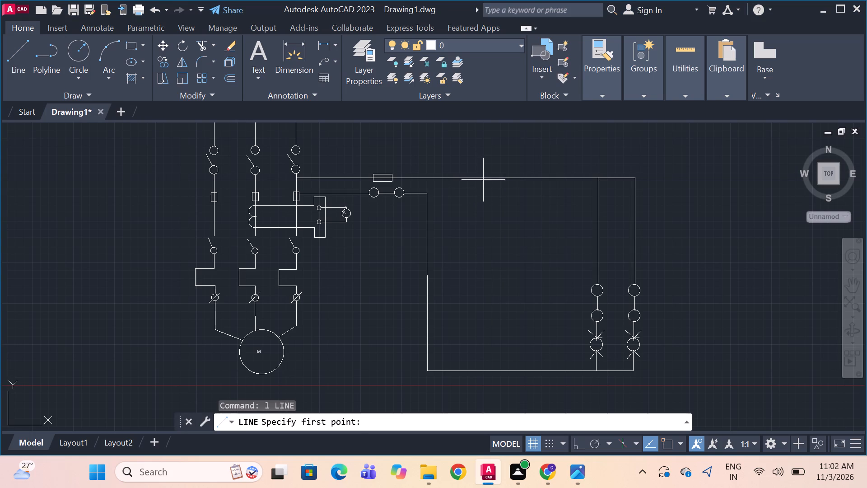
left_click_drag(483, 178, 483, 216)
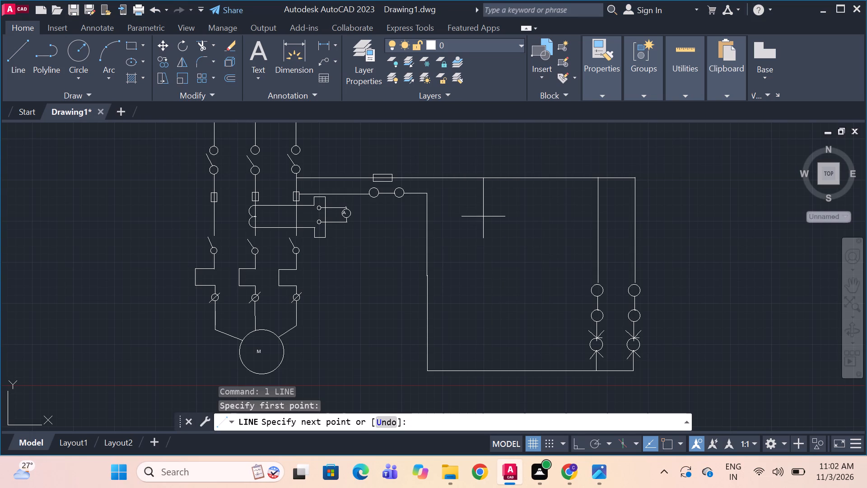
left_click_drag(483, 216, 483, 222)
left_click(483, 222)
key("space")
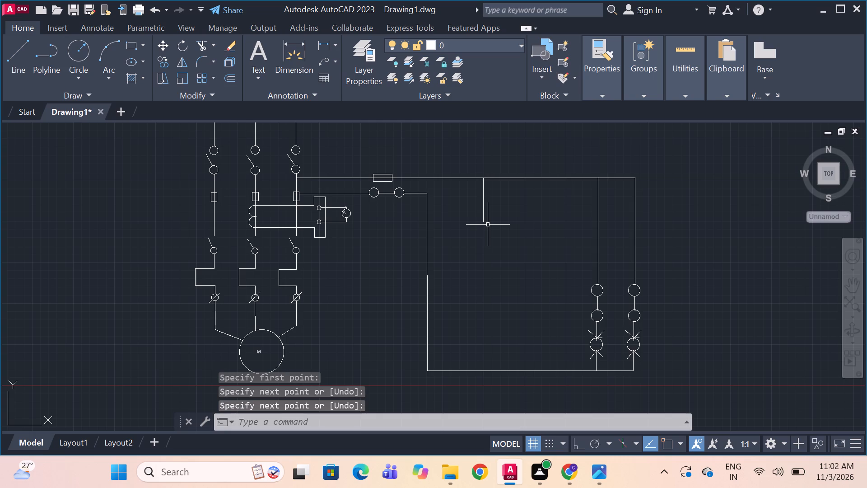
Draw a contact circle of about 0.37 radius and position it hanging from the lower end of the O/C branch line.
type("c")
key("space")
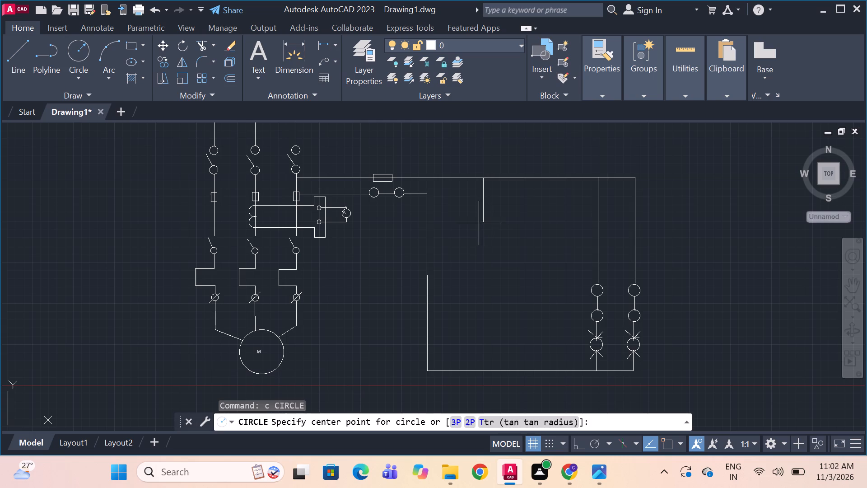
left_click_drag(483, 223, 485, 226)
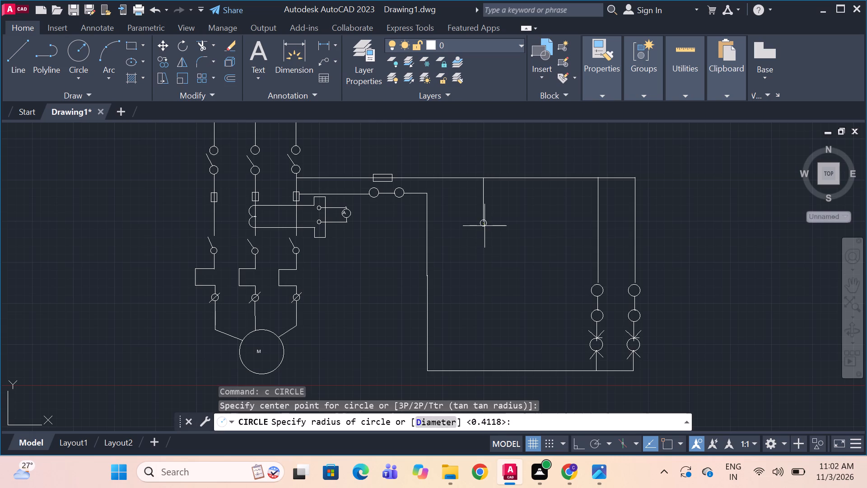
left_click_drag(485, 226, 485, 229)
left_click(485, 229)
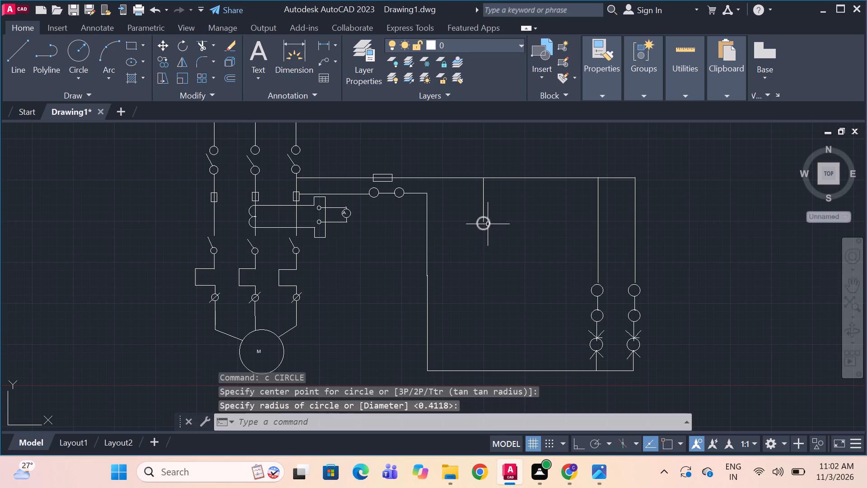
left_click(488, 221)
left_click_drag(482, 223, 482, 229)
left_click(482, 230)
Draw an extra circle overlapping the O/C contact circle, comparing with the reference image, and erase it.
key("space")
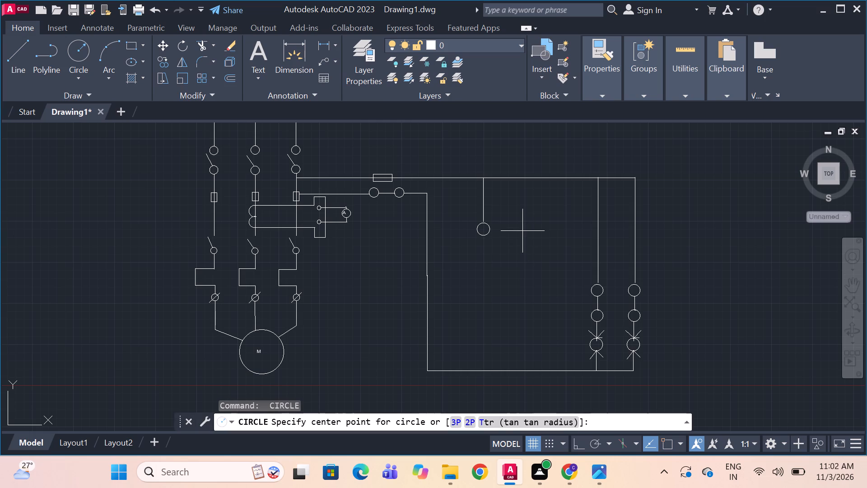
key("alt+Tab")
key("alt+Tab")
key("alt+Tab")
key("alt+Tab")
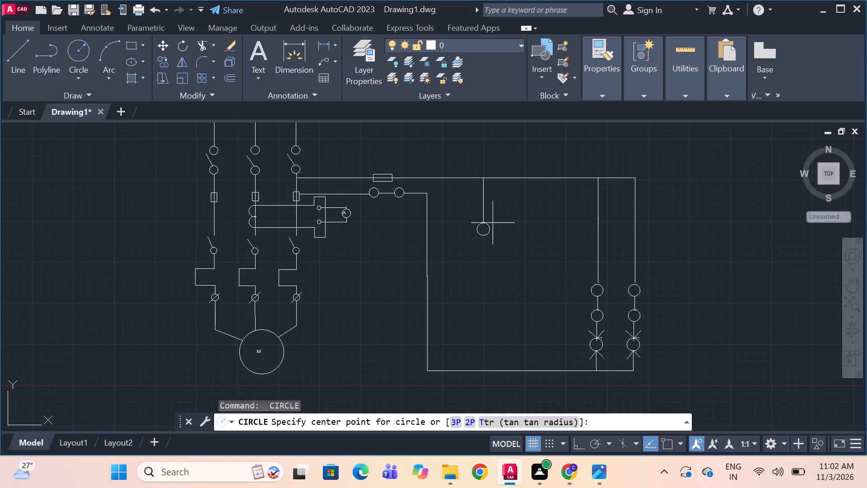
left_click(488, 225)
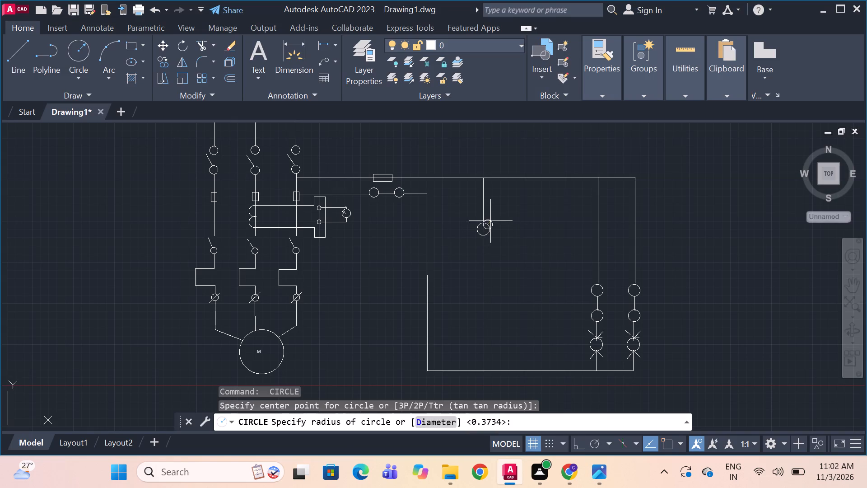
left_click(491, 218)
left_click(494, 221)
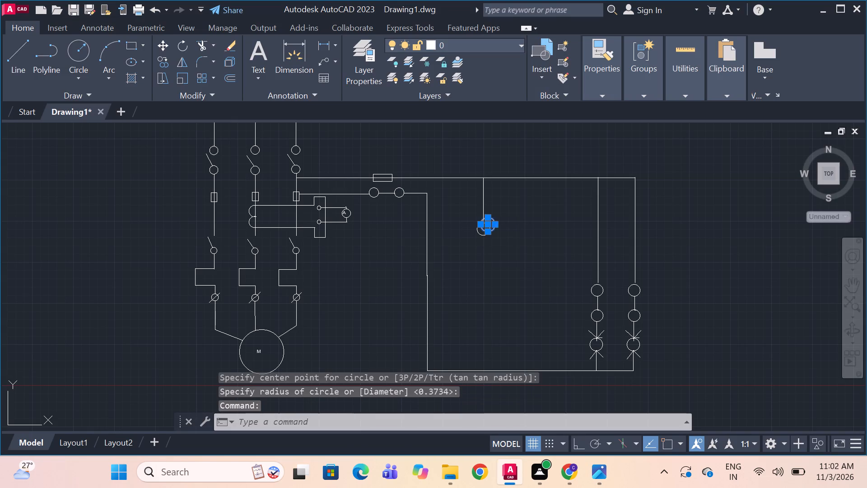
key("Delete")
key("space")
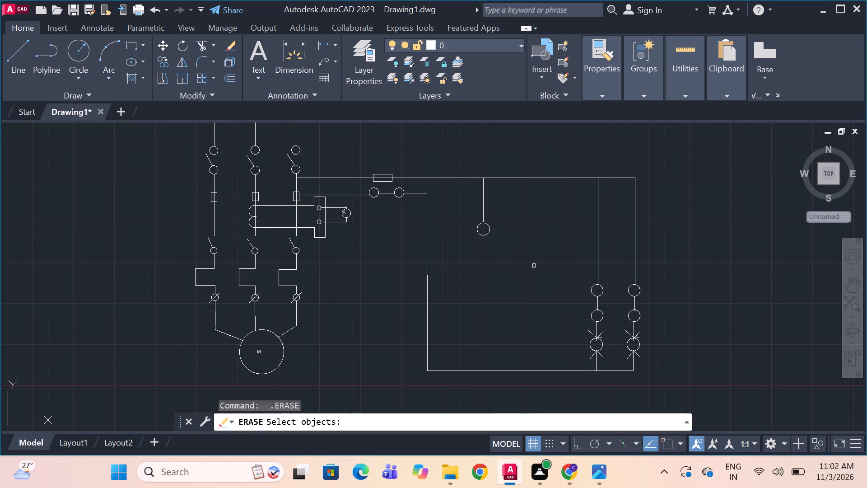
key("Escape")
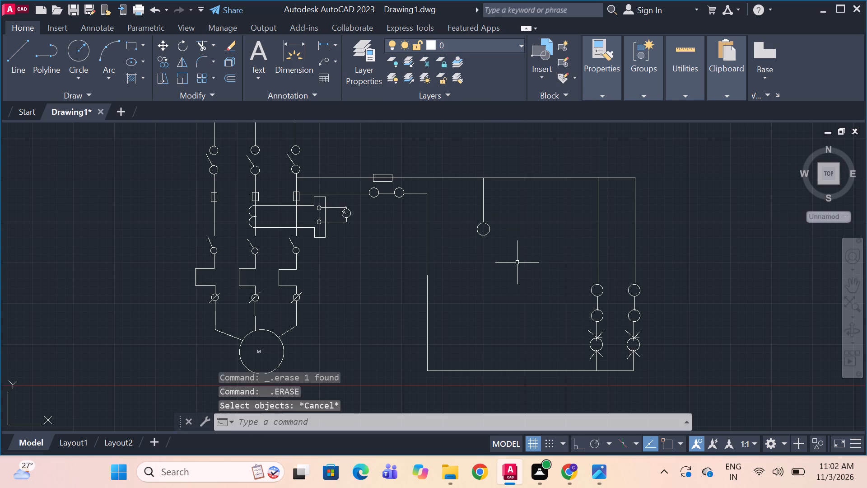
Mirror the O/C contact circle across a horizontal line just below it, keeping the original, to make the lower contact.
left_click(488, 228)
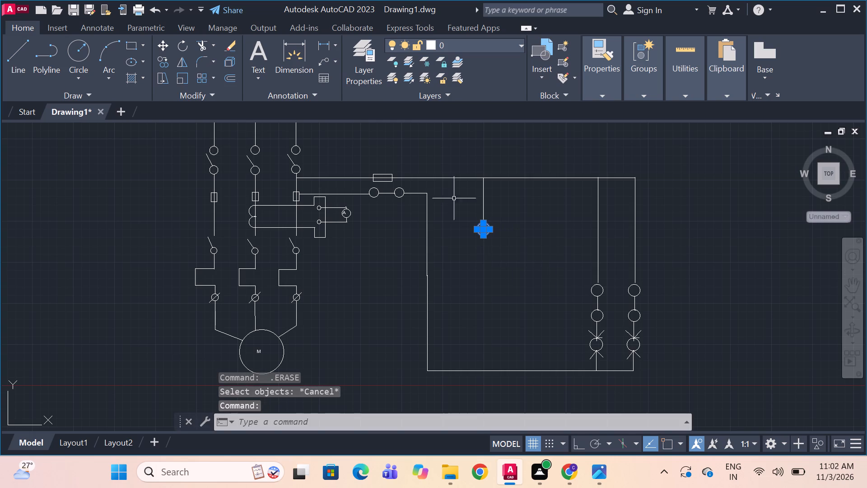
left_click(177, 63)
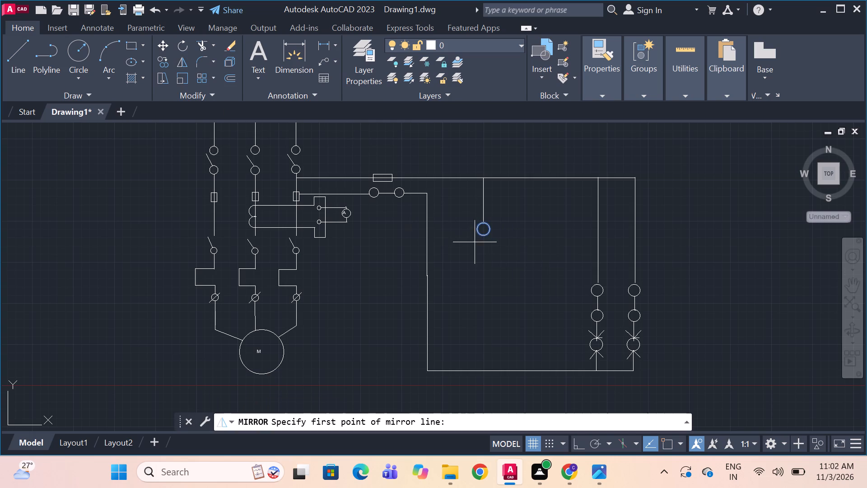
left_click(484, 243)
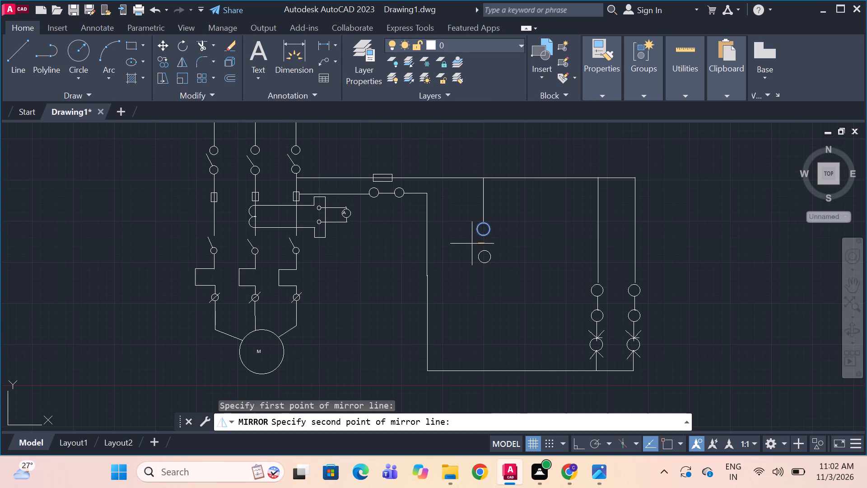
left_click(471, 243)
key("space")
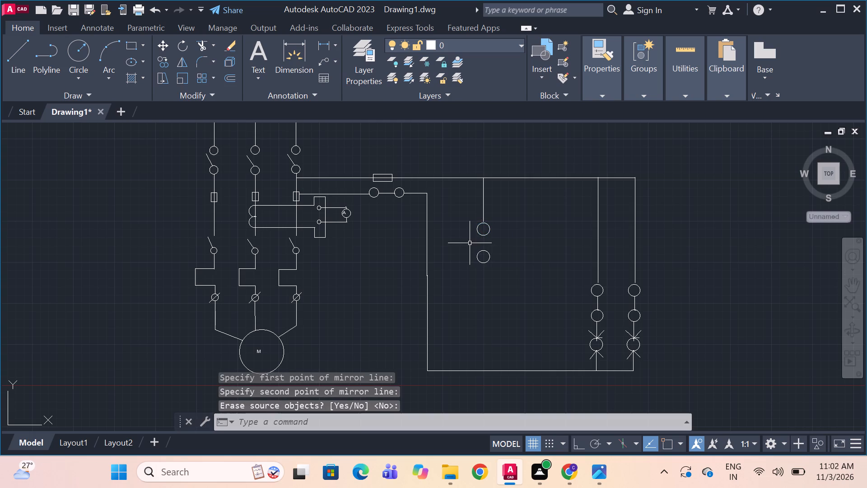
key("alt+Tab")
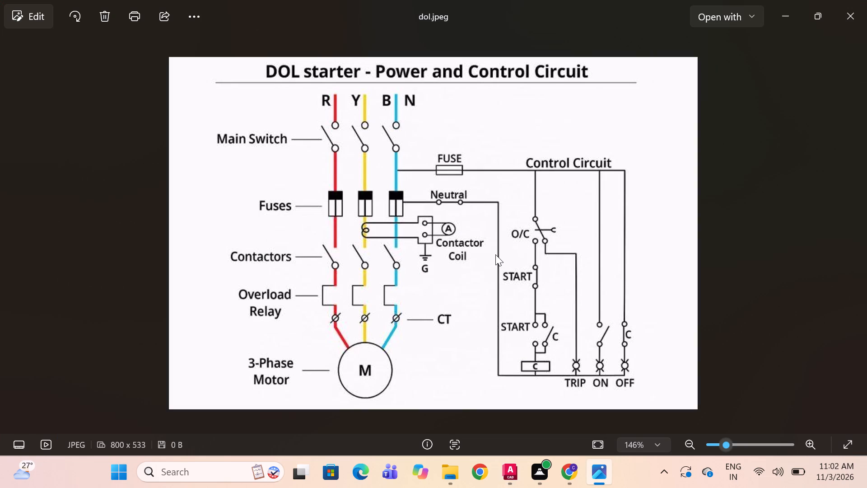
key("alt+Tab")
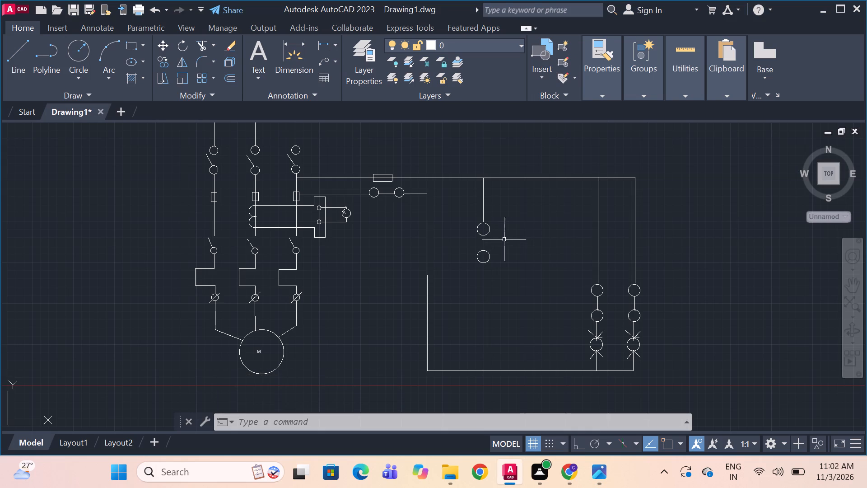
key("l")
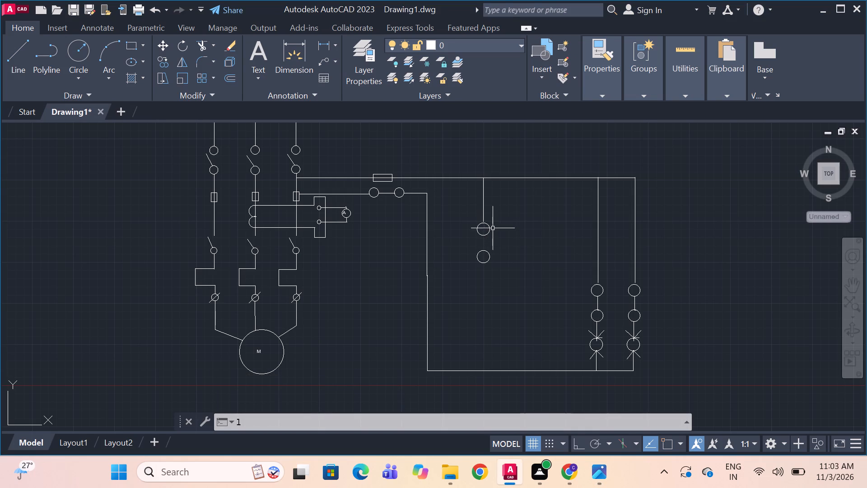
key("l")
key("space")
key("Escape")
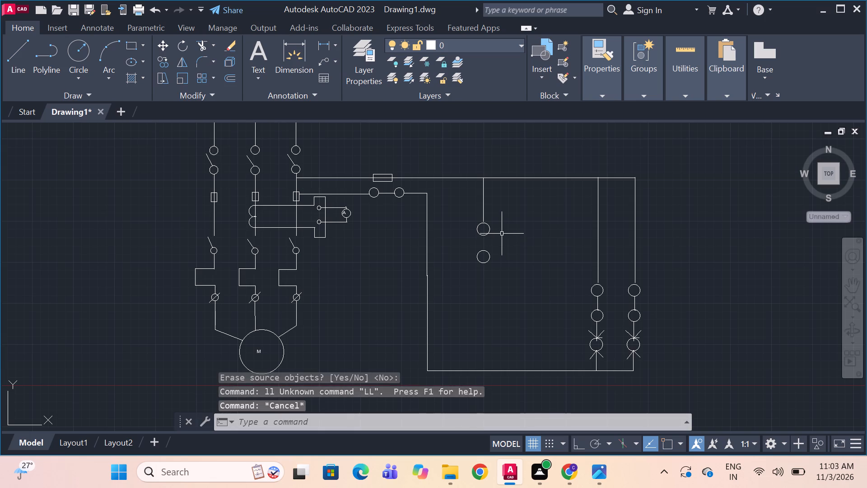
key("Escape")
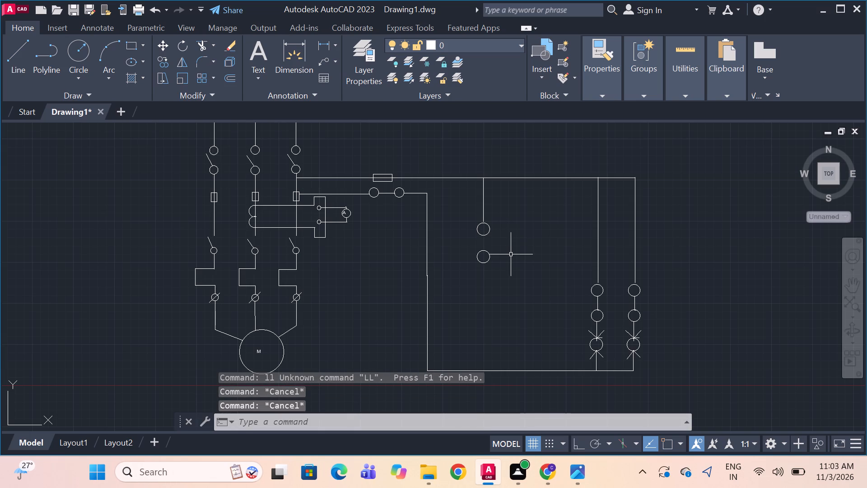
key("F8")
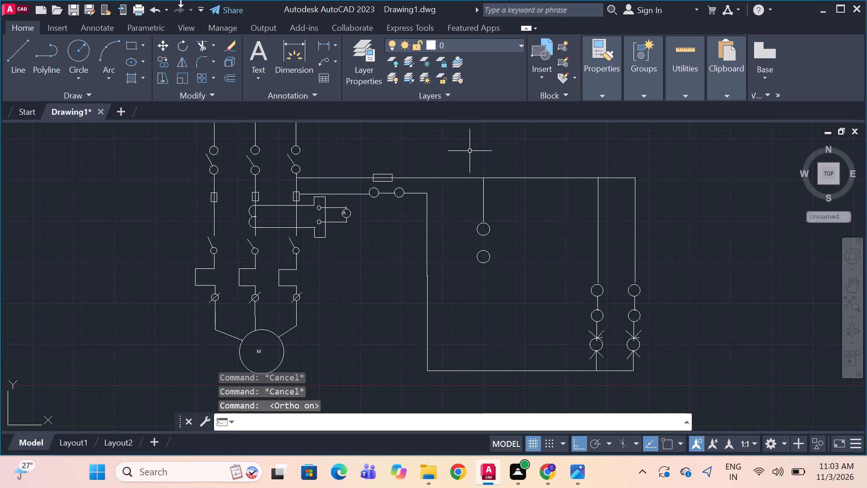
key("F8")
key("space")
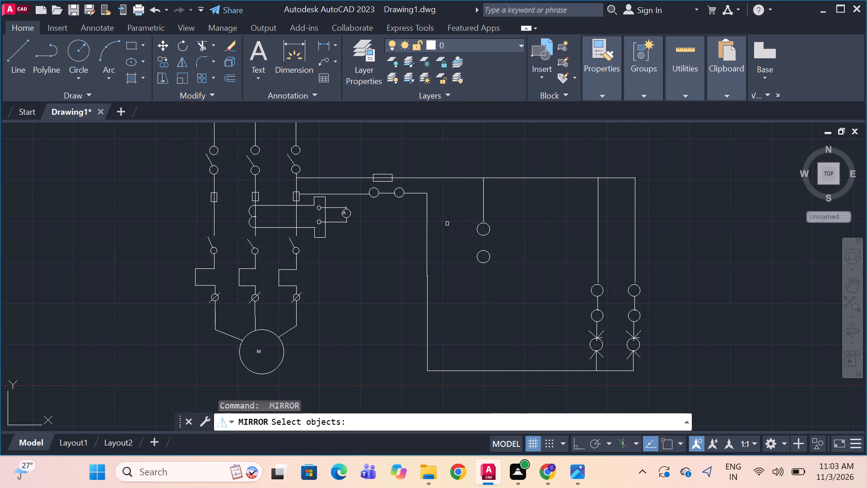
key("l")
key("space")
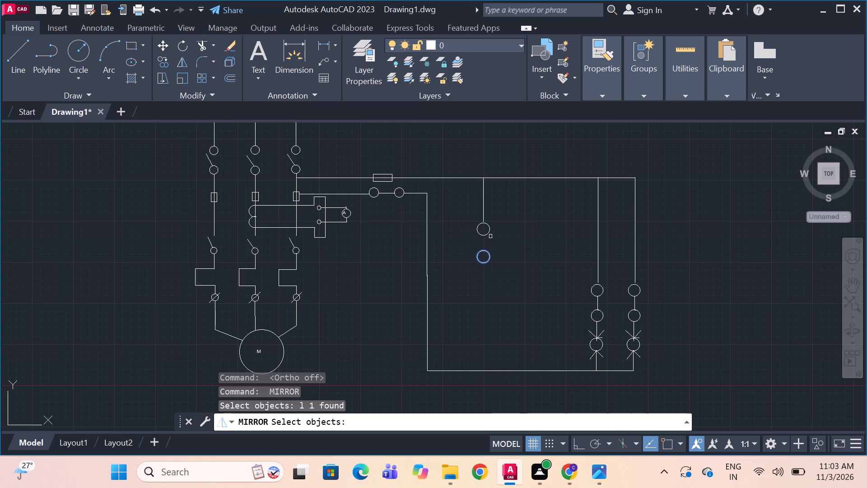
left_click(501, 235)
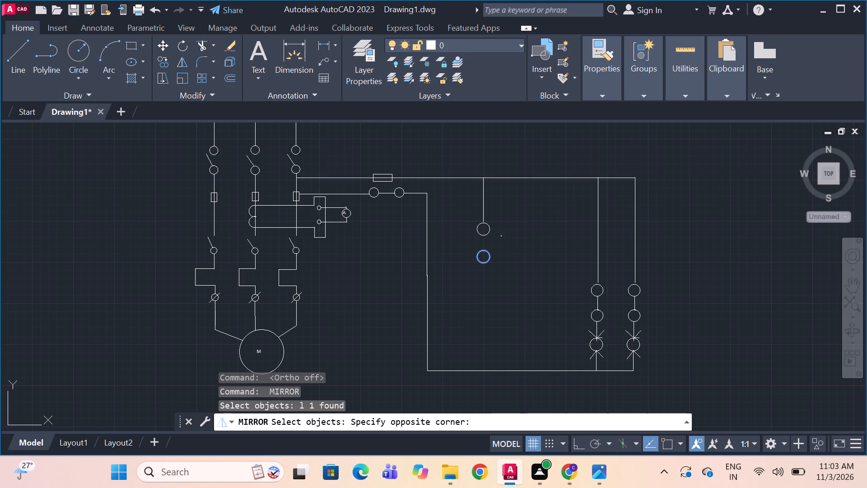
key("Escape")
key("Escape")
Draw a diagonal line from the upper O/C circle's lower right edge down to the right, ending about level with the lower circle.
key("l")
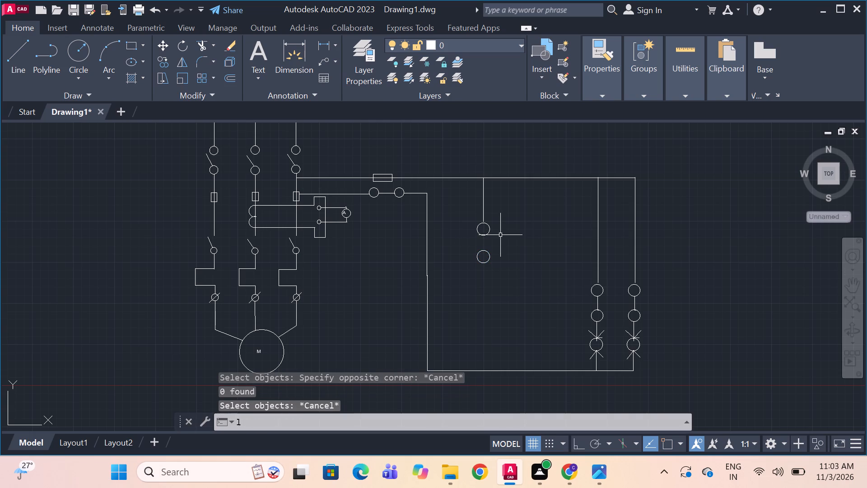
key("space")
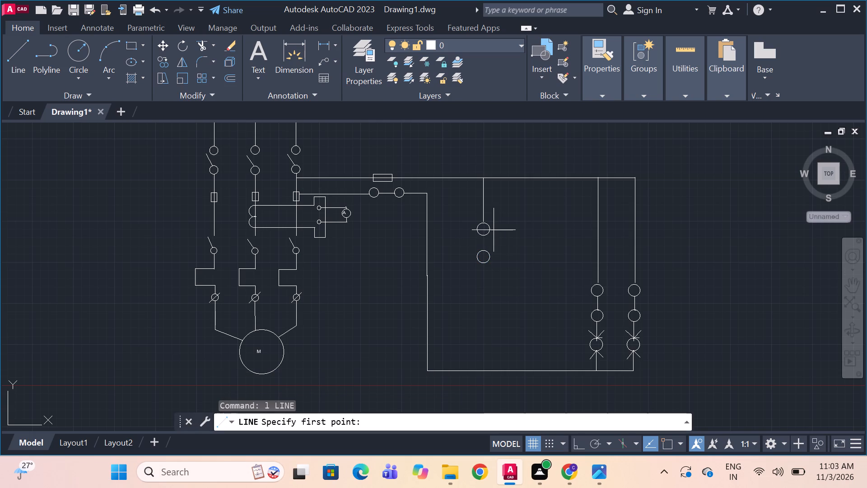
left_click_drag(489, 233, 501, 247)
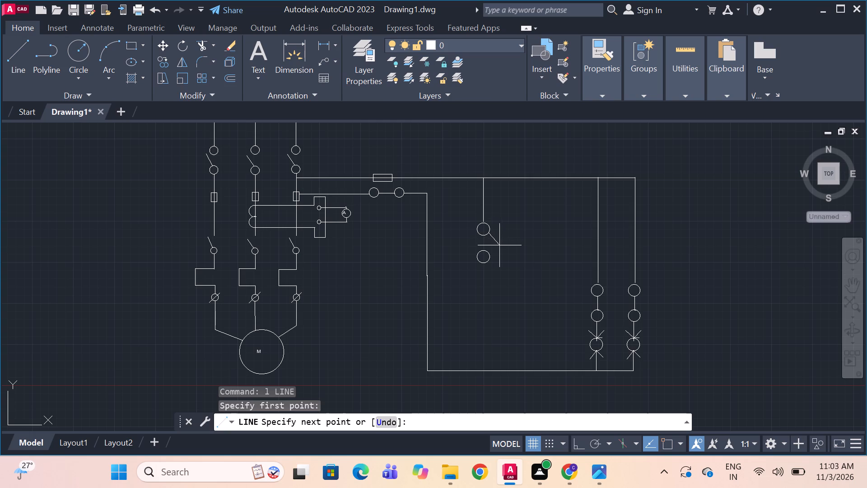
left_click_drag(501, 247, 509, 253)
left_click(510, 253)
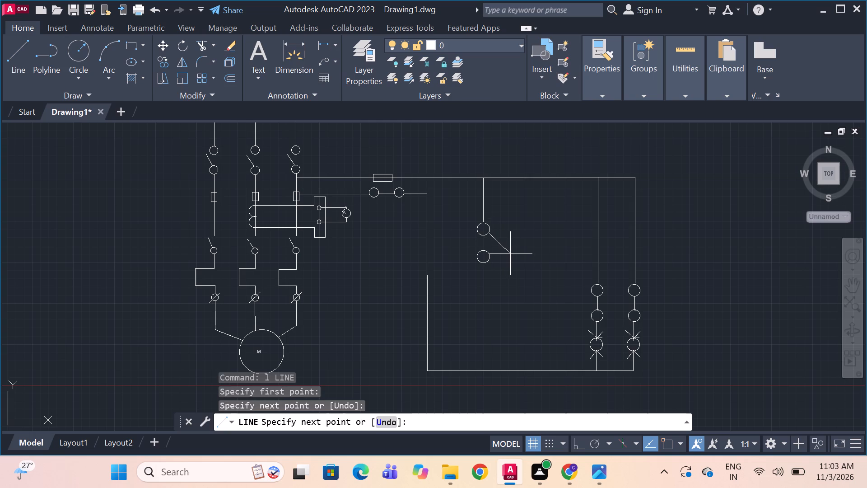
key("space")
Draw a circle of about 0.36 radius at the diagonal line's lower end and shift it slightly down and right of that end.
type("c")
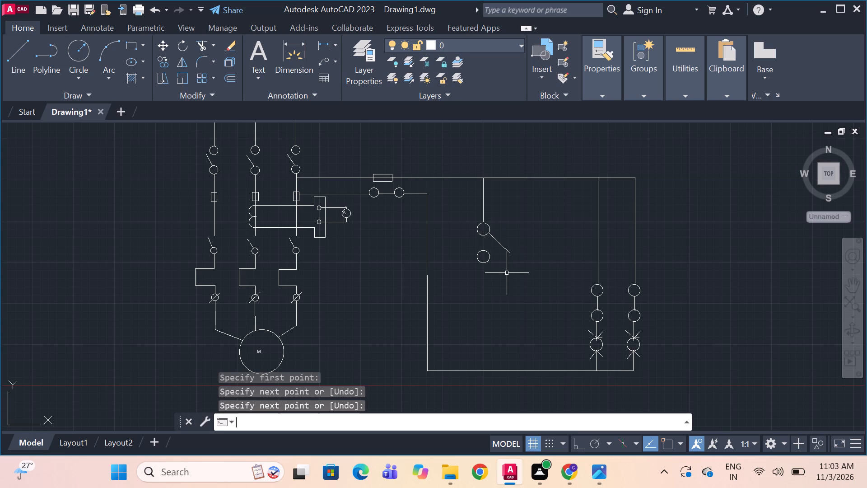
key("space")
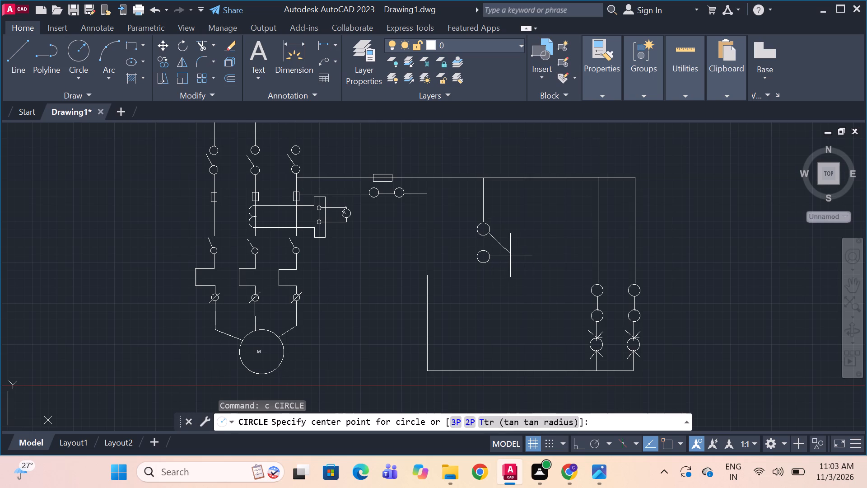
left_click_drag(511, 255, 516, 258)
left_click(516, 258)
left_click(516, 259)
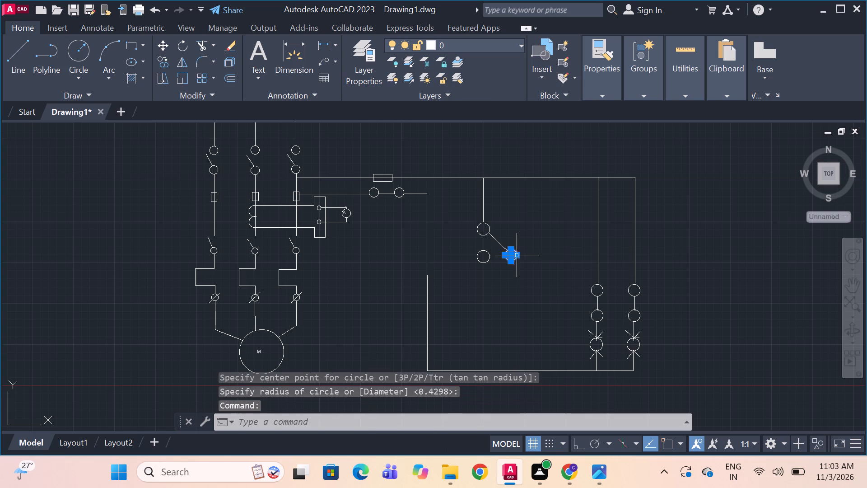
left_click_drag(512, 257, 513, 258)
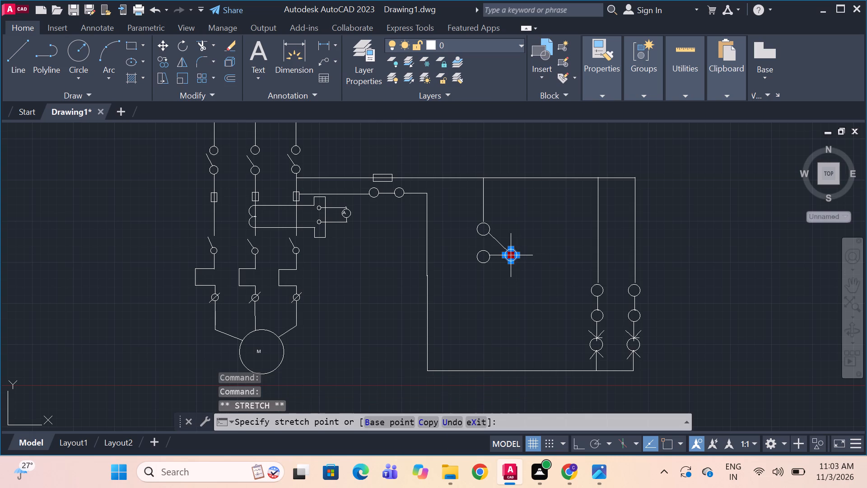
left_click_drag(513, 258, 515, 261)
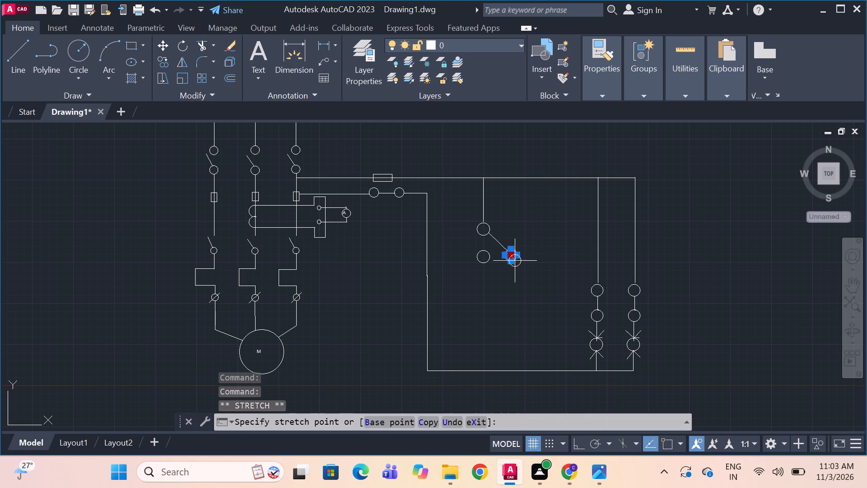
left_click(515, 261)
left_click(522, 246)
key("space")
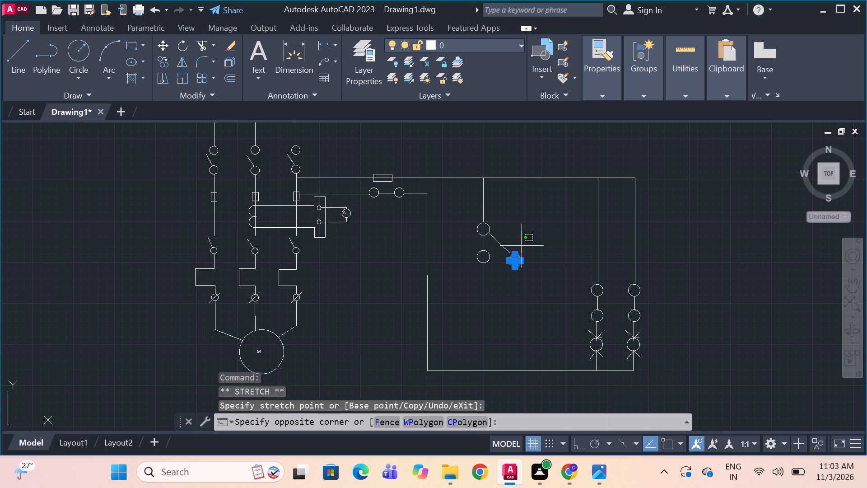
key("space")
key("space")
key("space")
left_click(528, 235)
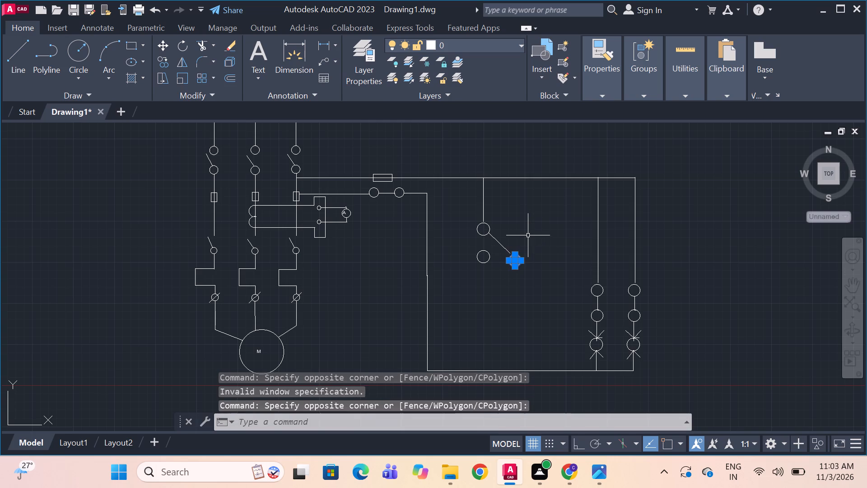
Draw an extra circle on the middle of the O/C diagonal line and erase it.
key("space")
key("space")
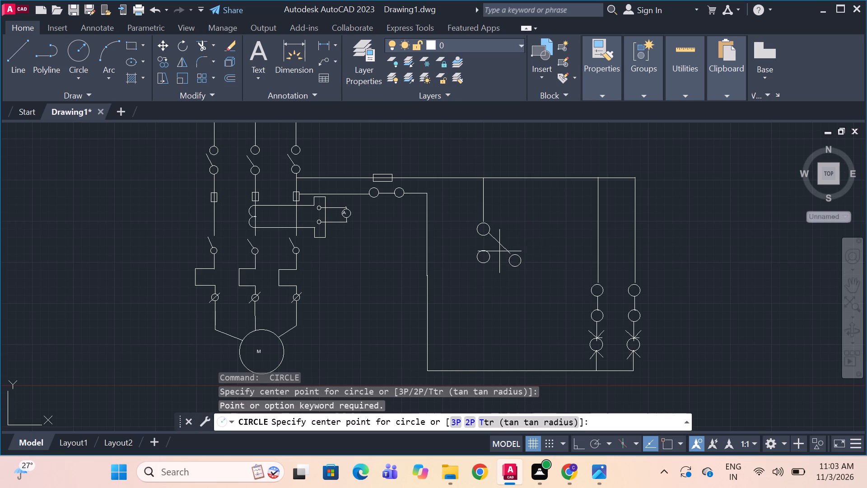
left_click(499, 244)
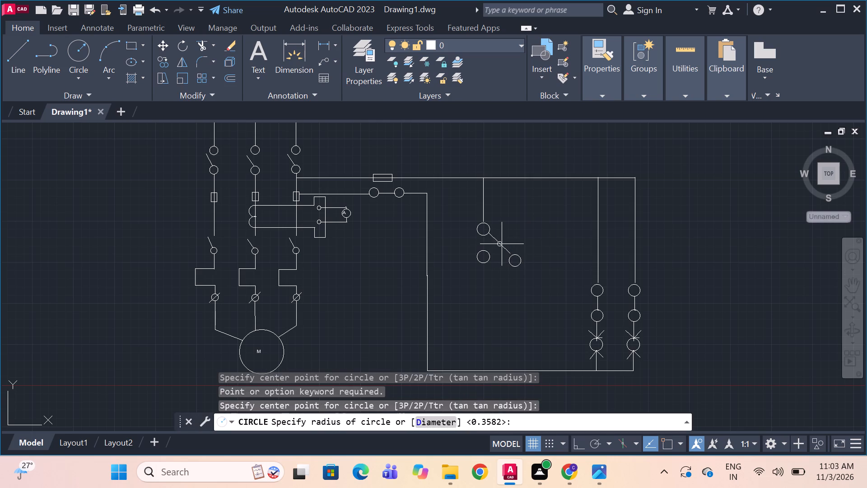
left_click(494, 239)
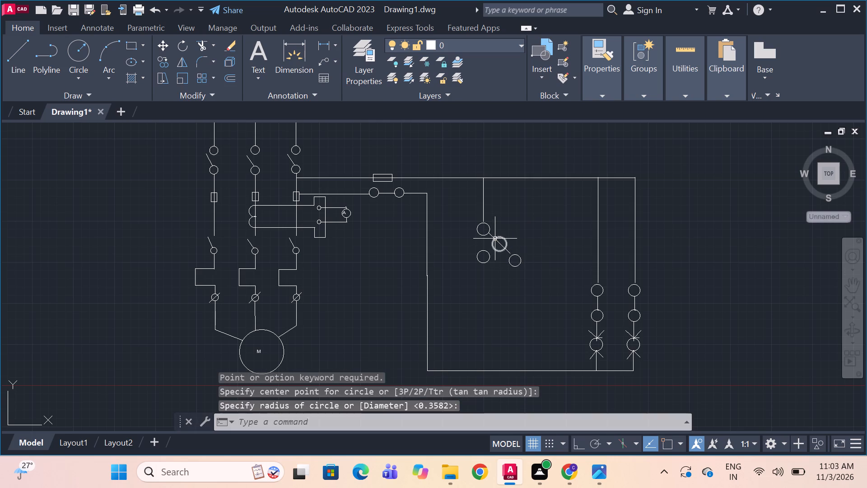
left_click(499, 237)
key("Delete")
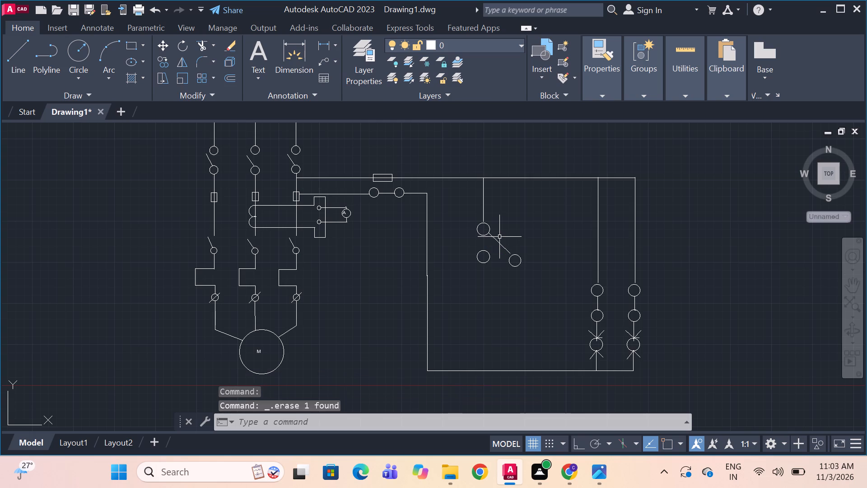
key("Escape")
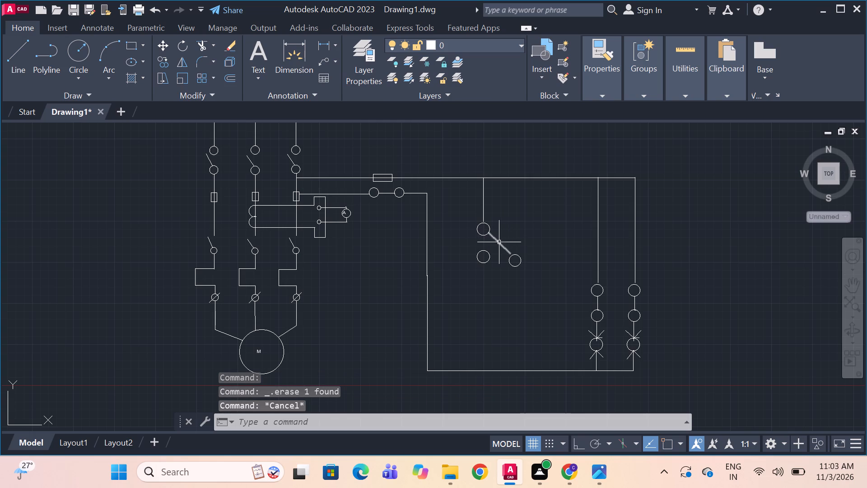
Stretch the diagonal line's lower end to the edge of the third O/C circle, undoing any accidental erasure of the line.
left_click(499, 242)
left_click_drag(512, 254, 513, 254)
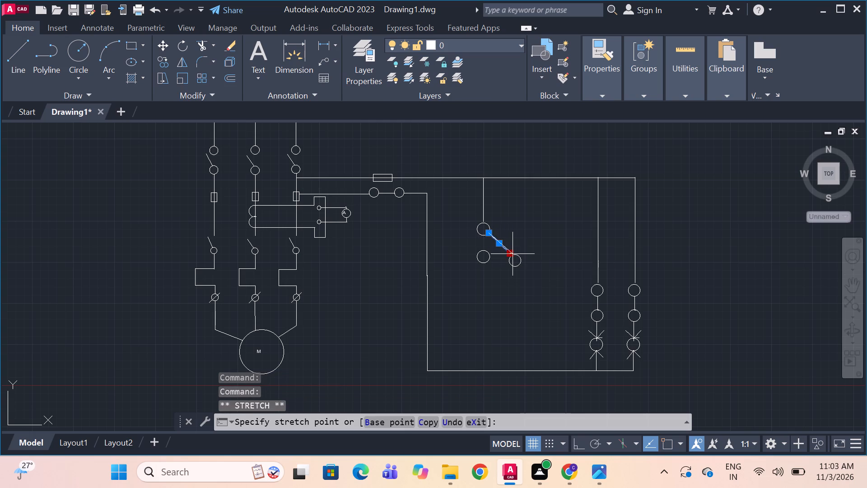
left_click_drag(513, 254, 512, 256)
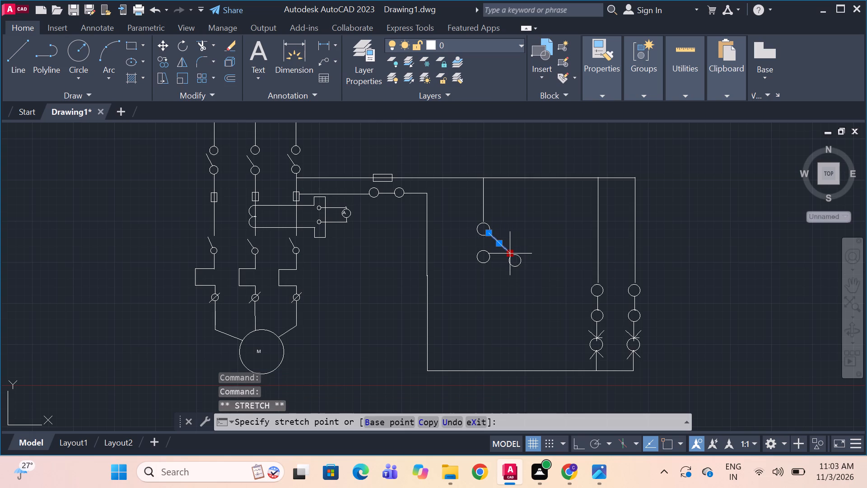
left_click_drag(512, 256, 512, 258)
left_click(512, 258)
key("space")
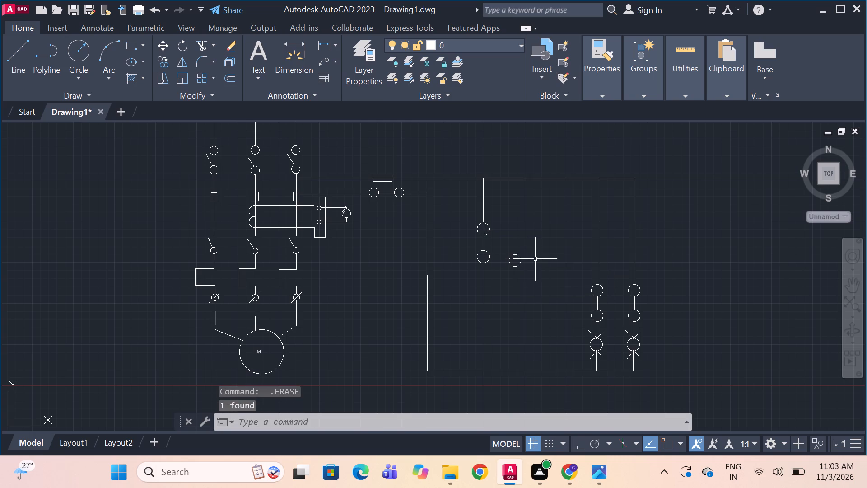
key("ctrl+z")
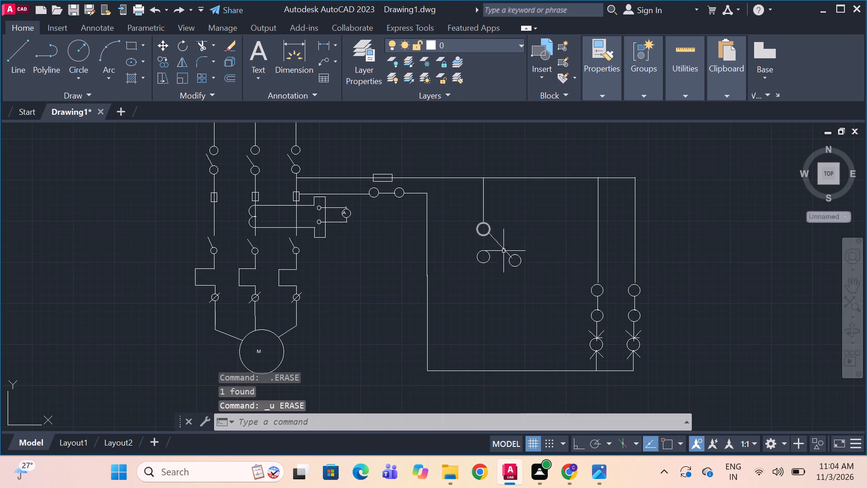
Following the reference image, draw an orthogonal trip line from the third O/C circle: short down, short right, and about 3.24 down.
key("alt+Tab")
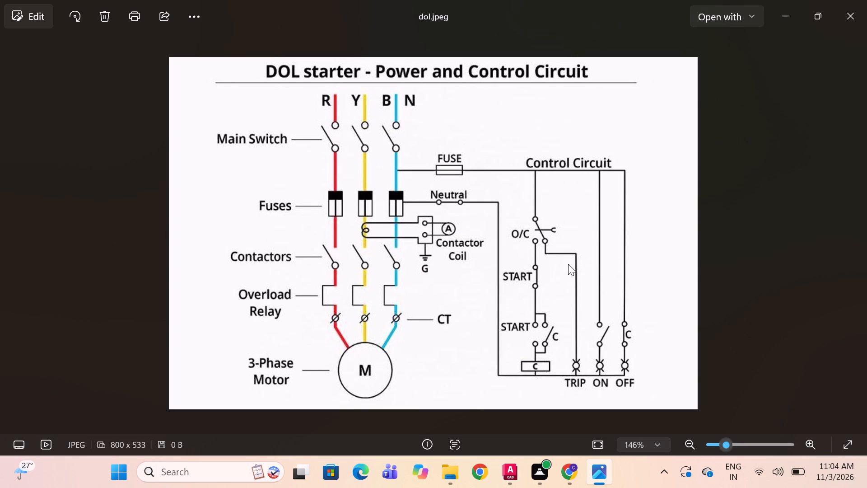
key("alt+Tab")
key("l")
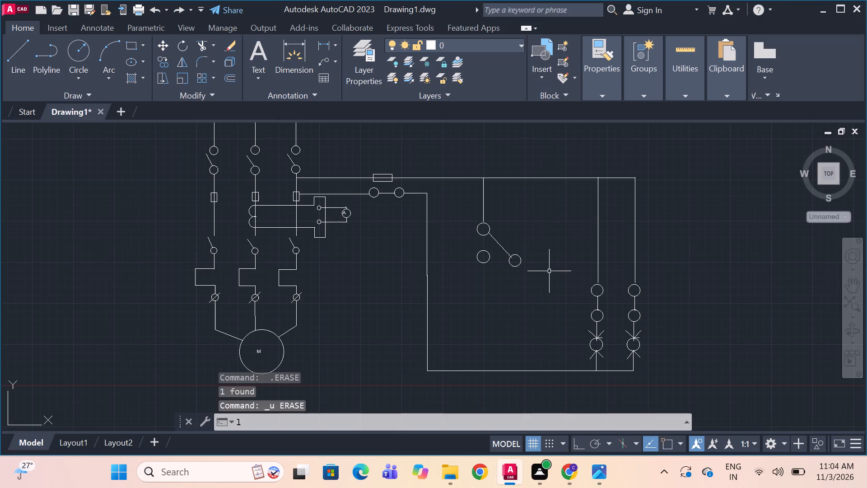
key("space")
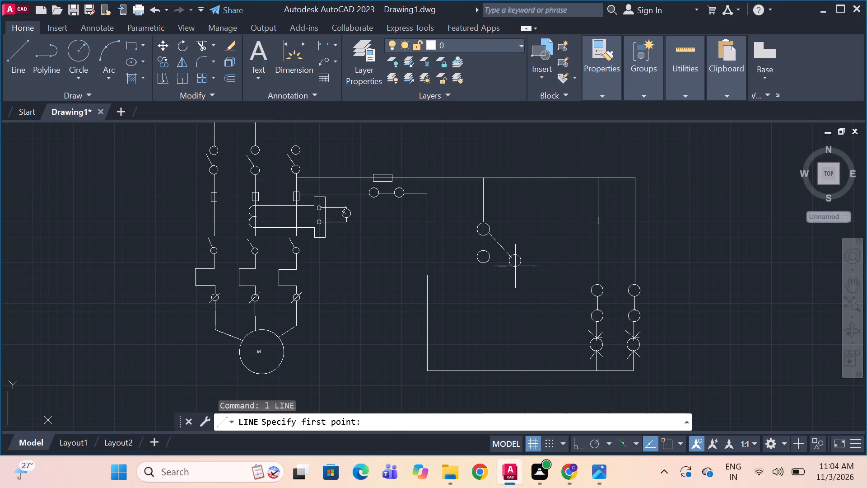
left_click_drag(515, 266, 516, 277)
key("F8")
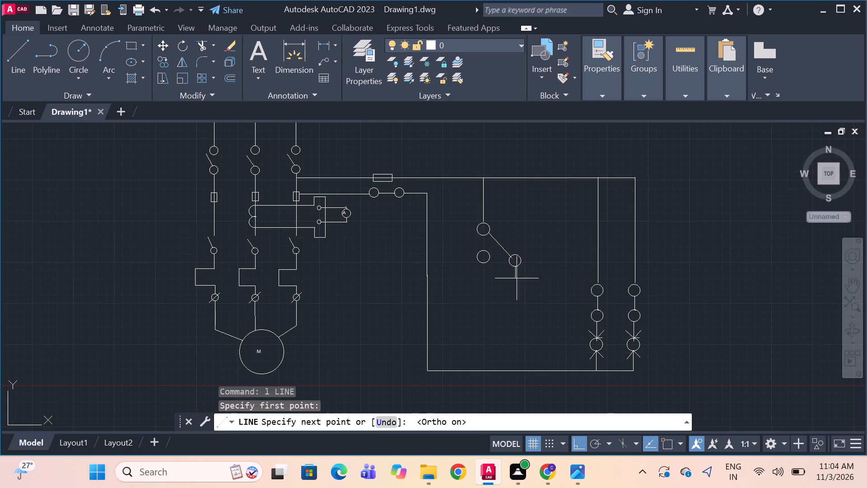
left_click(515, 279)
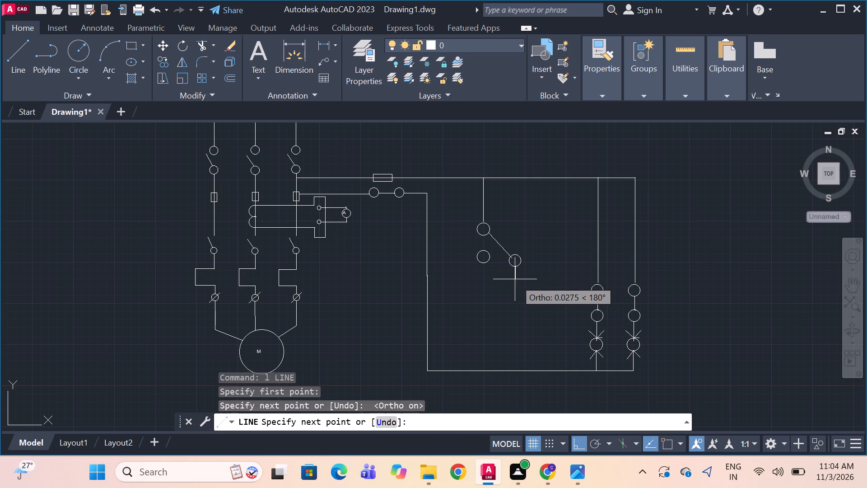
left_click(539, 277)
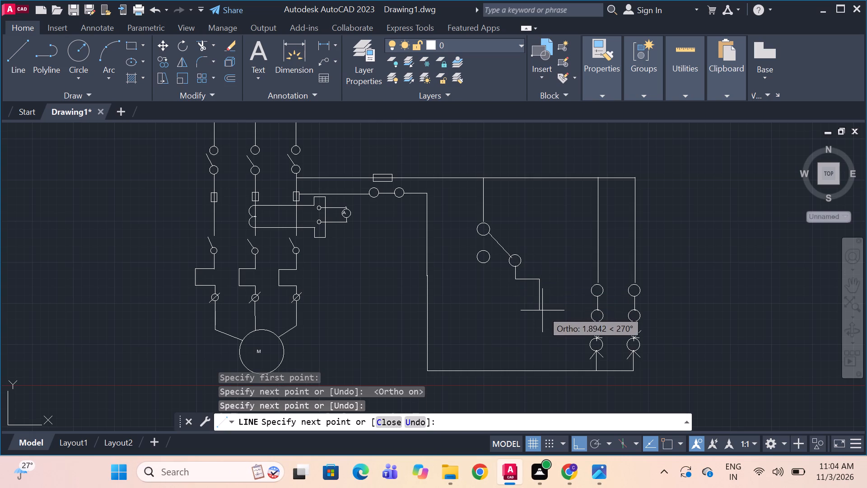
key("alt+Tab")
key("alt+Tab")
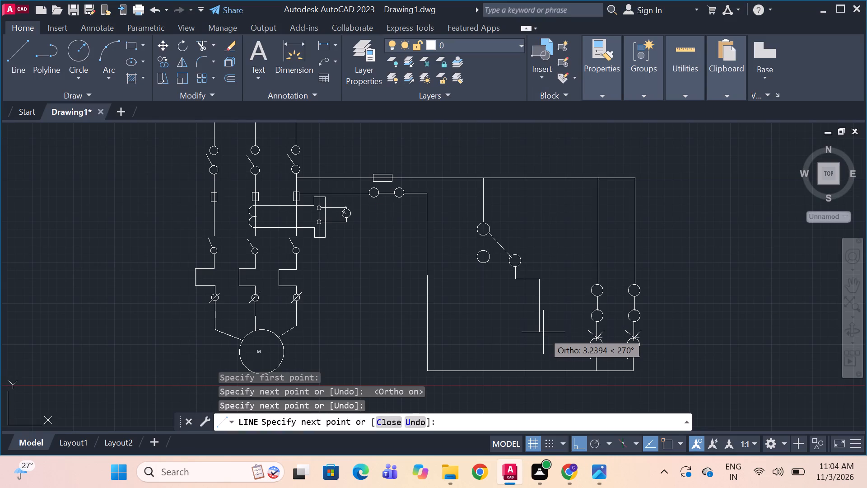
left_click(543, 332)
key("space")
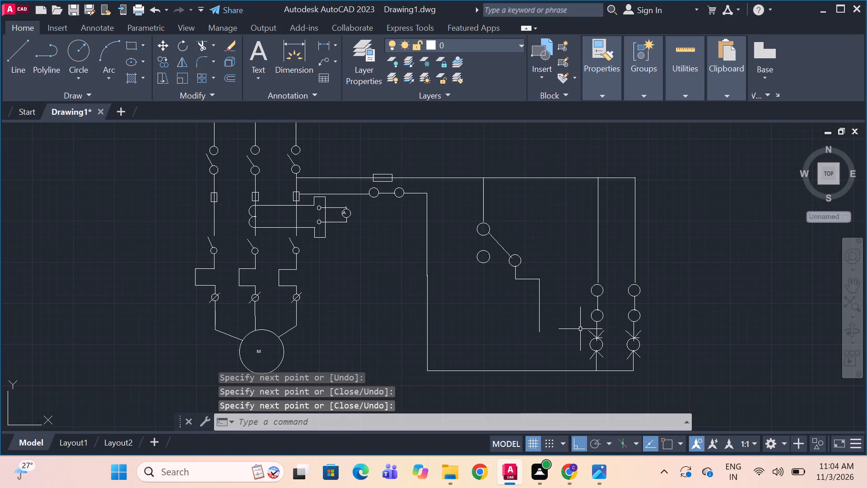
Copy the ON branch's lamp symbol, circle with crossing rays, and paste it at the lower end of the trip line.
left_click(580, 328)
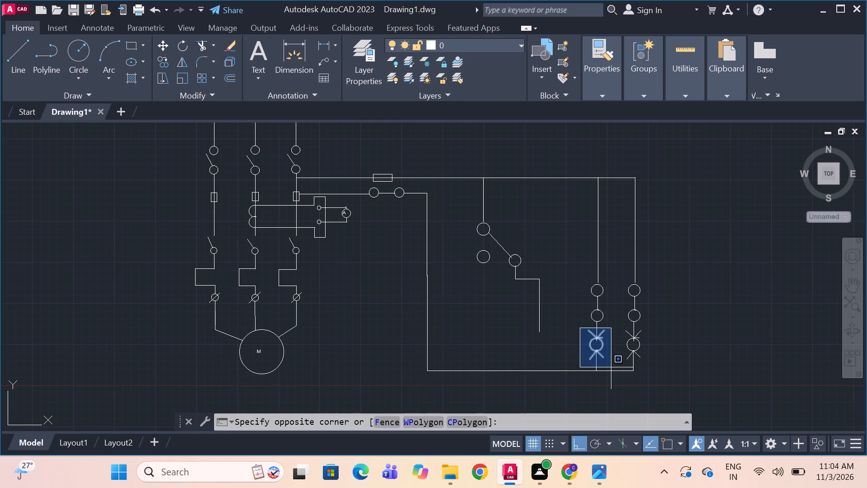
left_click(611, 367)
key("ctrl+c")
key("ctrl+v")
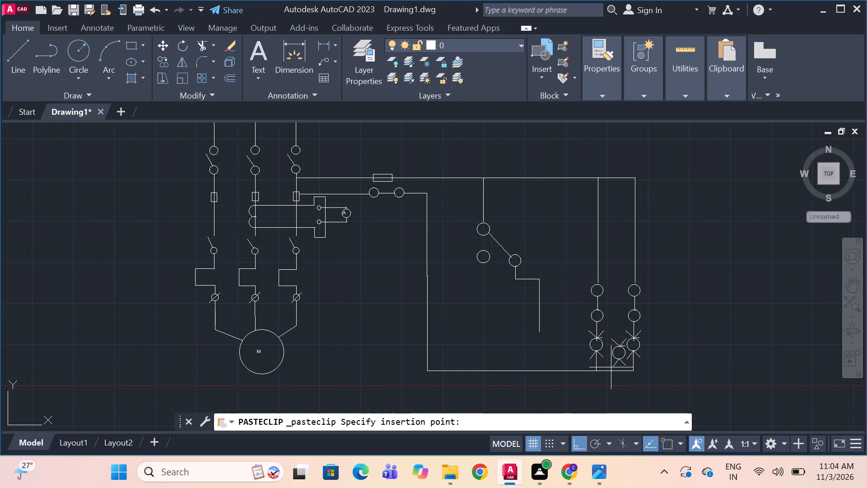
left_click(531, 354)
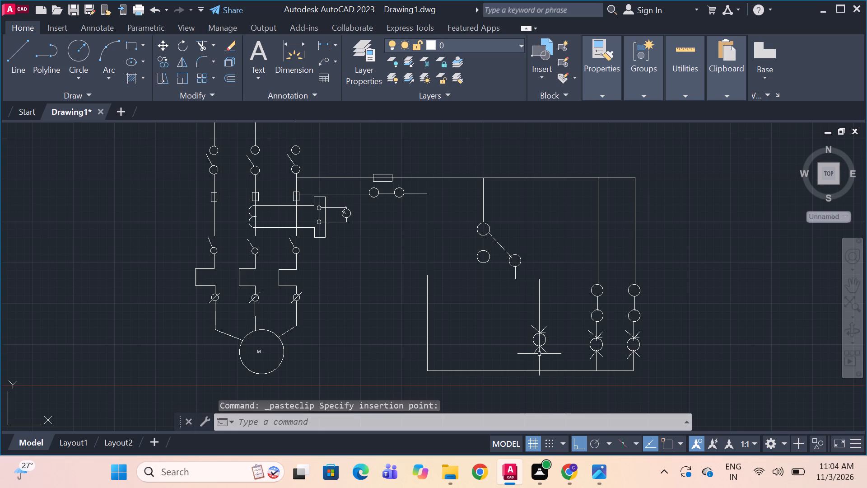
Draw a vertical line about 1.5 long from the bottom of the trip lamp circle down to the bottom horizontal line.
key("l")
key("space")
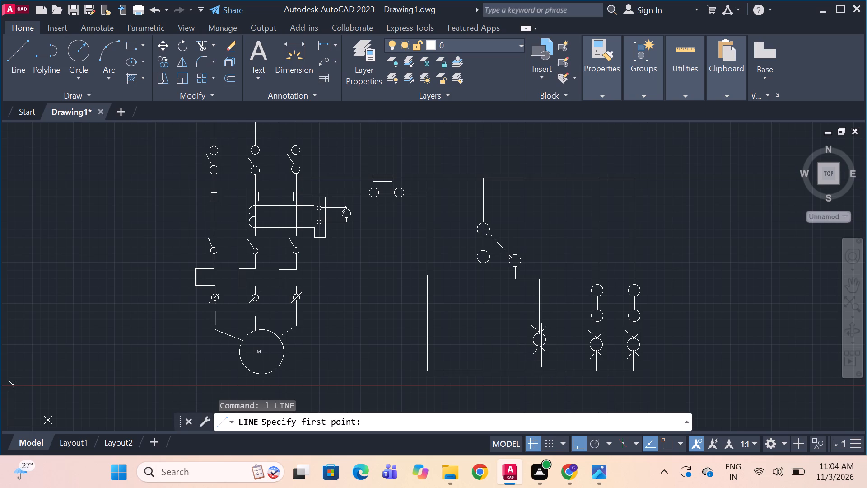
left_click_drag(539, 346, 540, 361)
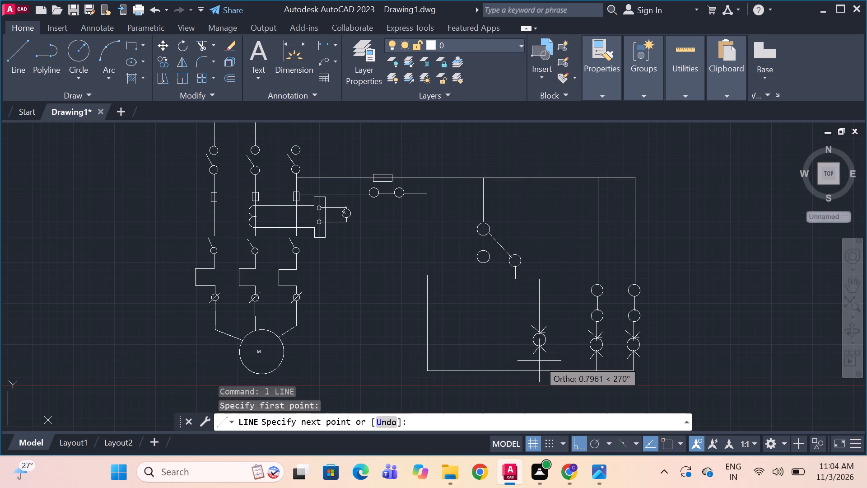
left_click_drag(540, 361, 540, 372)
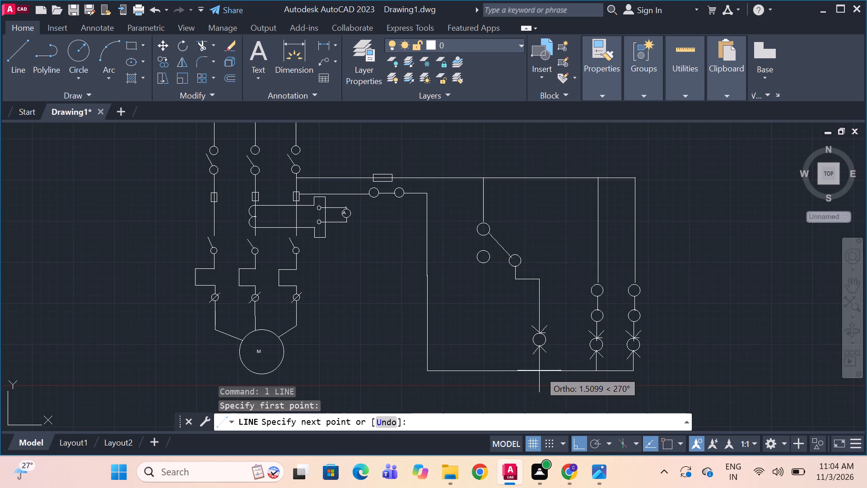
left_click(539, 371)
key("space")
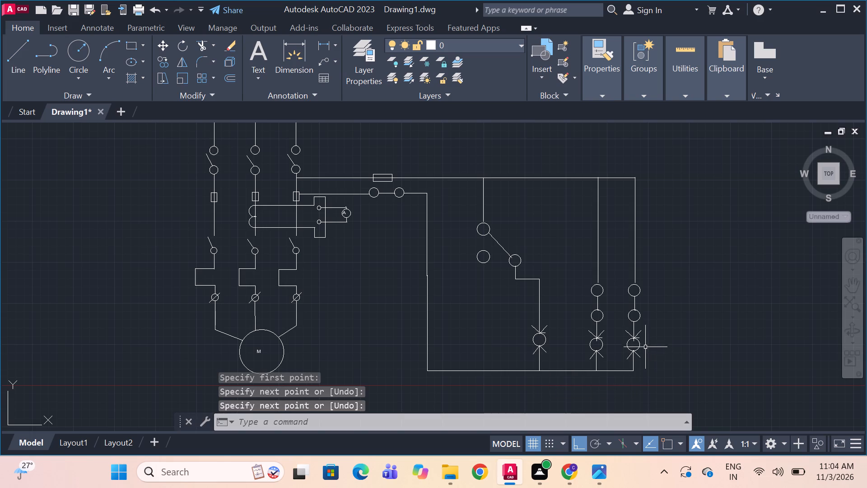
Following the reference image, draw a short vertical line down from the bottom of the second O/C circle for the START branch.
key("alt+Tab")
key("alt+Tab")
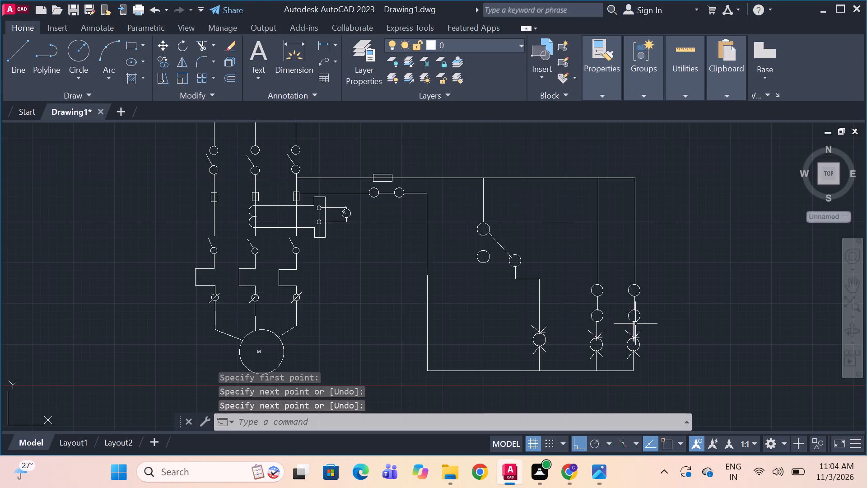
key("alt+Tab")
key("alt+Tab")
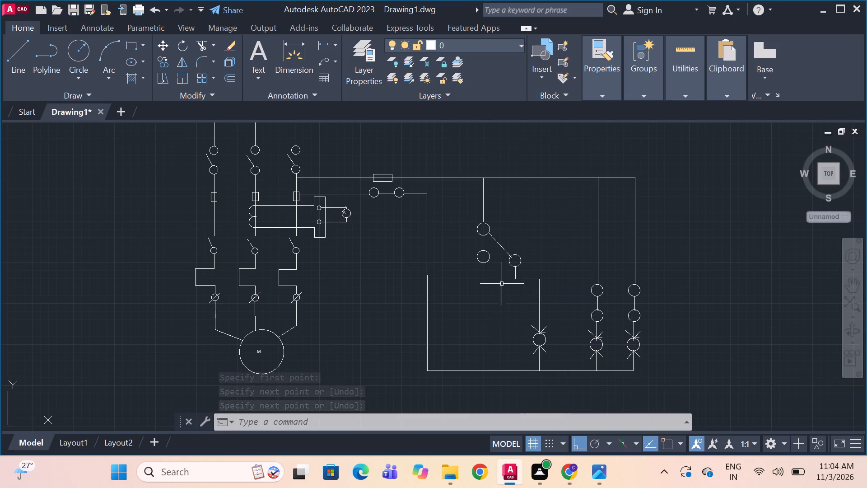
key("l")
key("space")
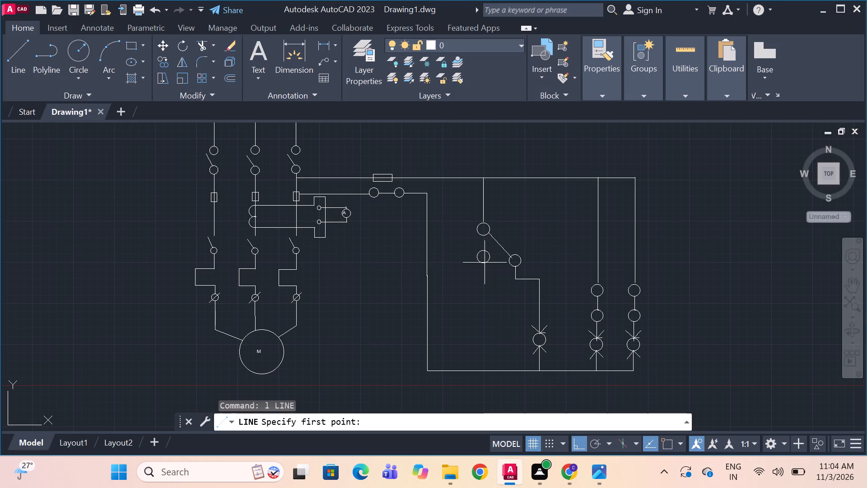
left_click_drag(484, 263, 485, 282)
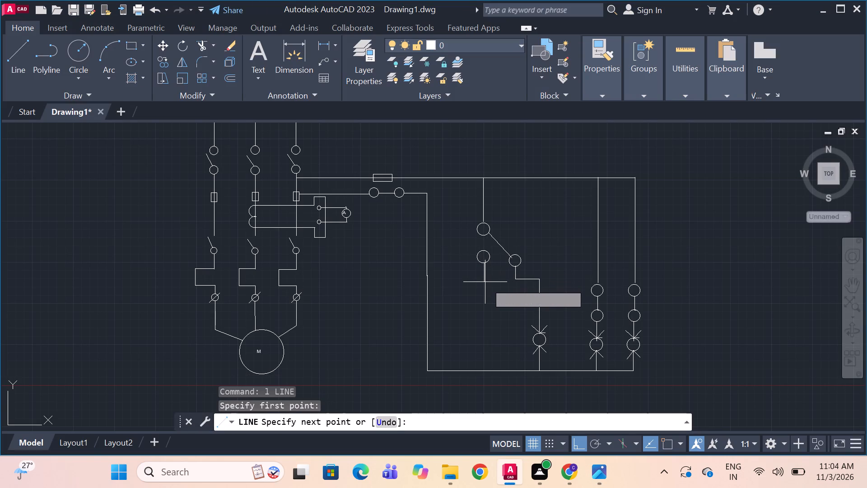
left_click(485, 282)
key("space")
Draw a small START contact circle just beside the lower end of the short vertical line, its edge touching the line.
key("c")
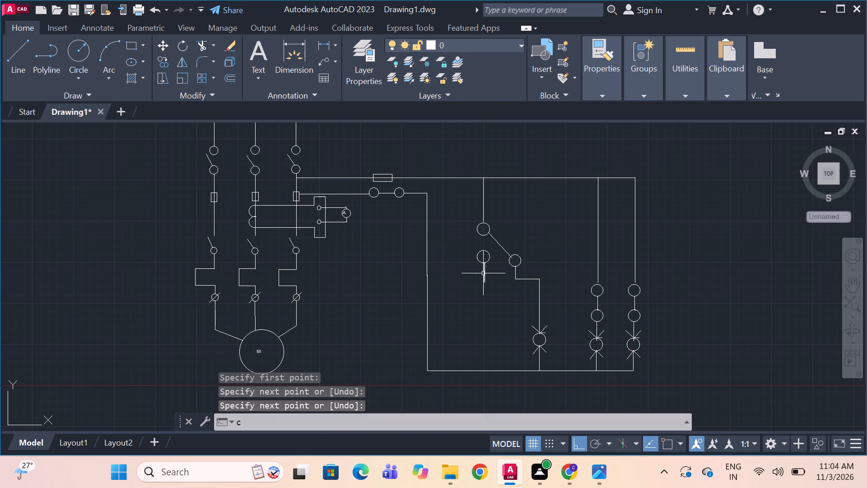
key("space")
left_click_drag(480, 284, 484, 286)
left_click(484, 286)
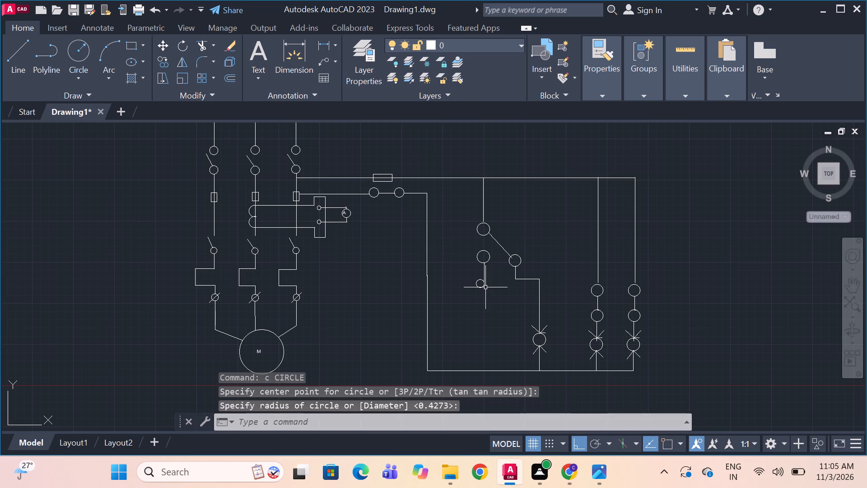
Mirror the small START contact circle downward about a horizontal line just below it, keeping the original.
key("alt+Tab")
key("alt+Tab")
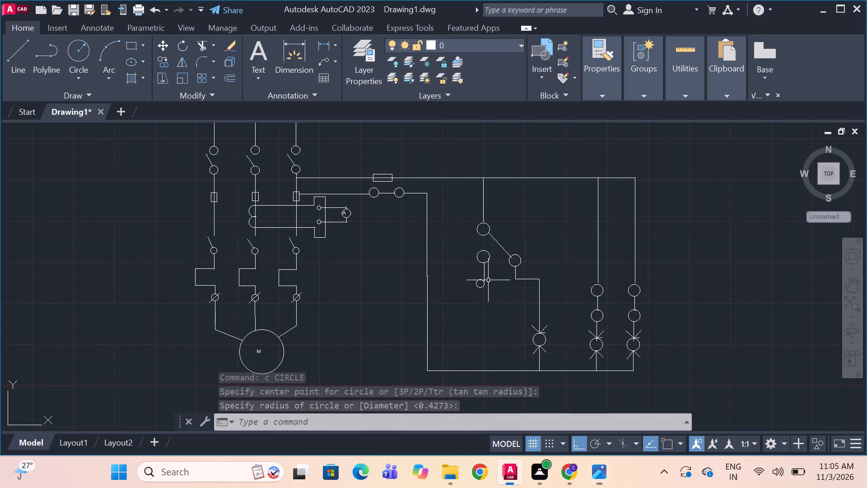
left_click(484, 287)
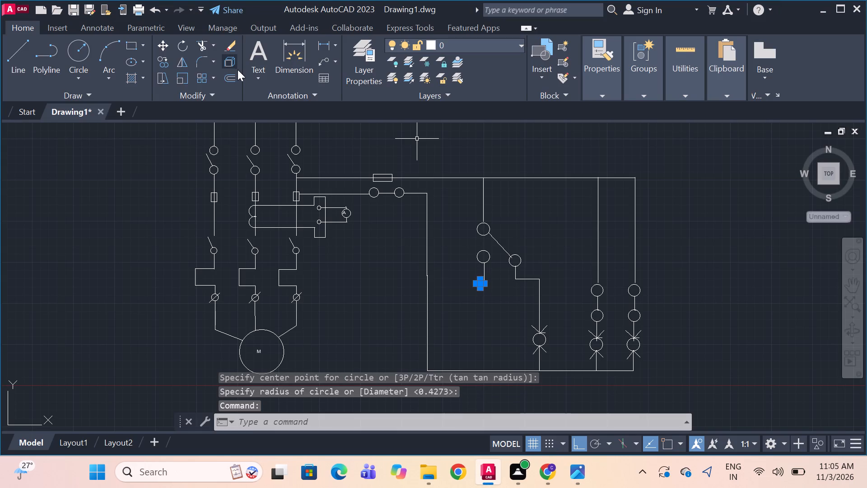
left_click(185, 58)
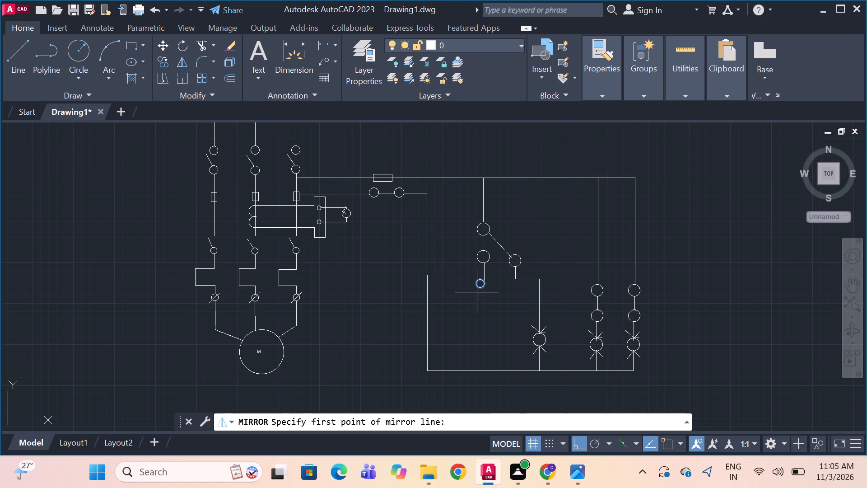
left_click(480, 294)
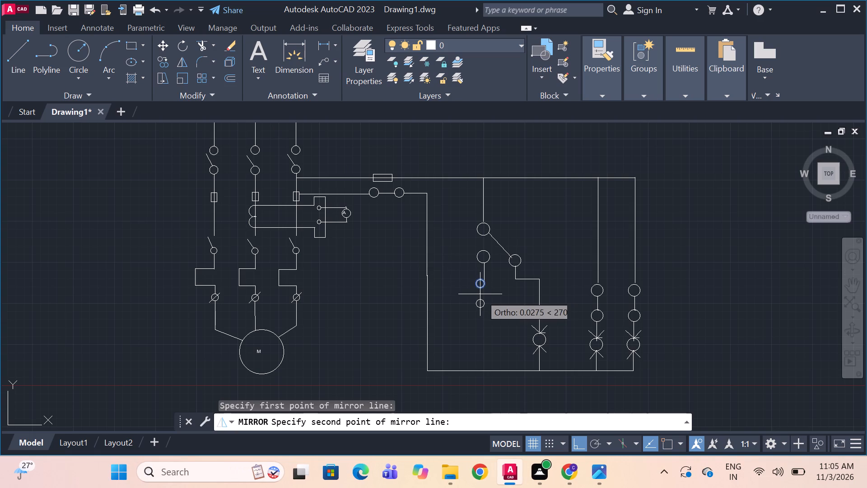
left_click(481, 292)
key("space")
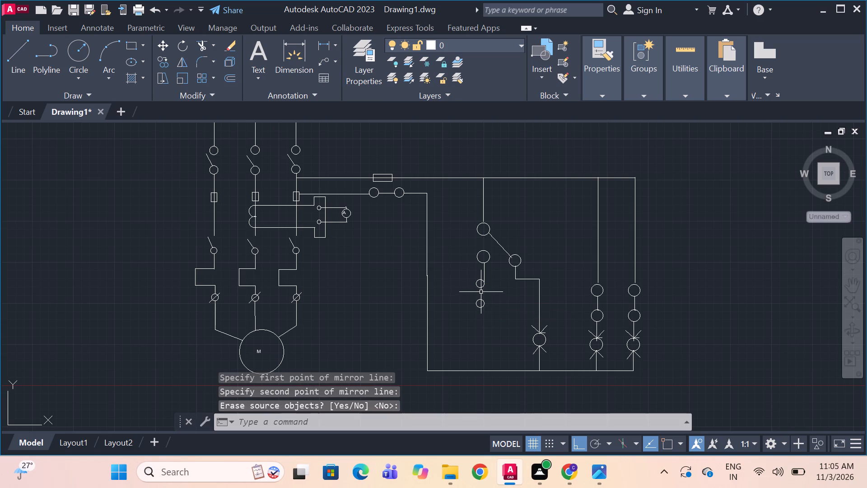
Stretch the START branch line's lower end straight down past the mirrored contact circle.
left_click(485, 279)
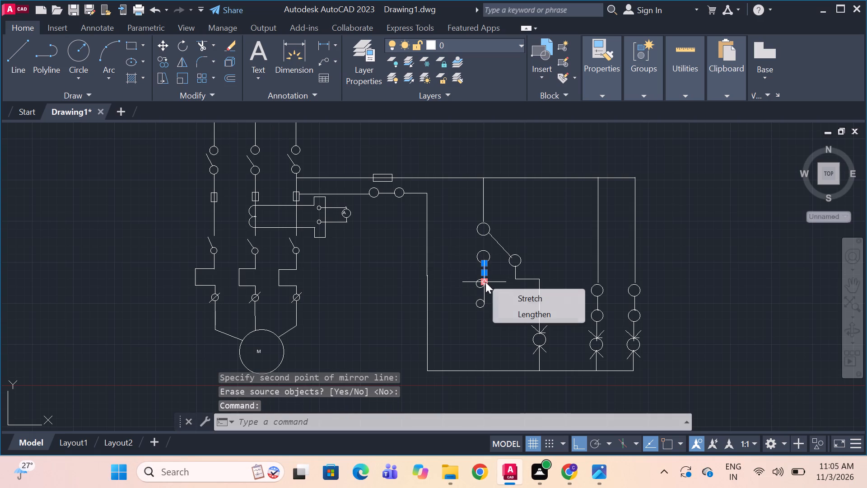
left_click_drag(483, 280, 483, 299)
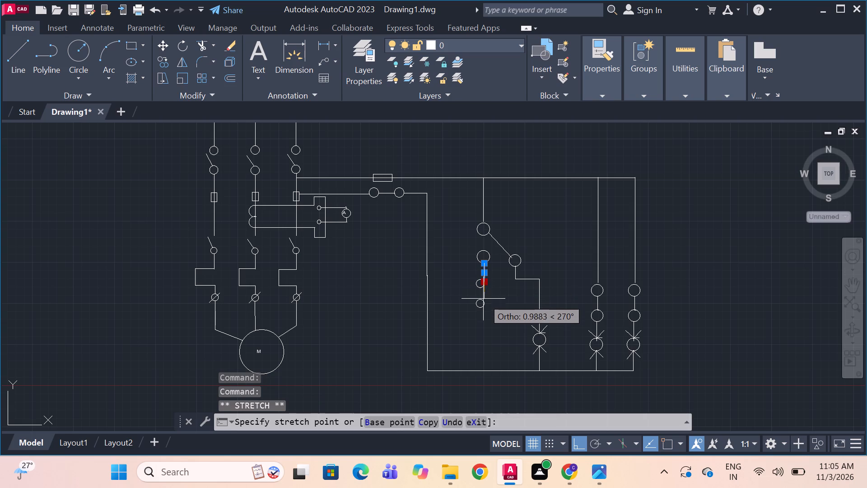
left_click_drag(483, 299, 483, 318)
left_click(483, 318)
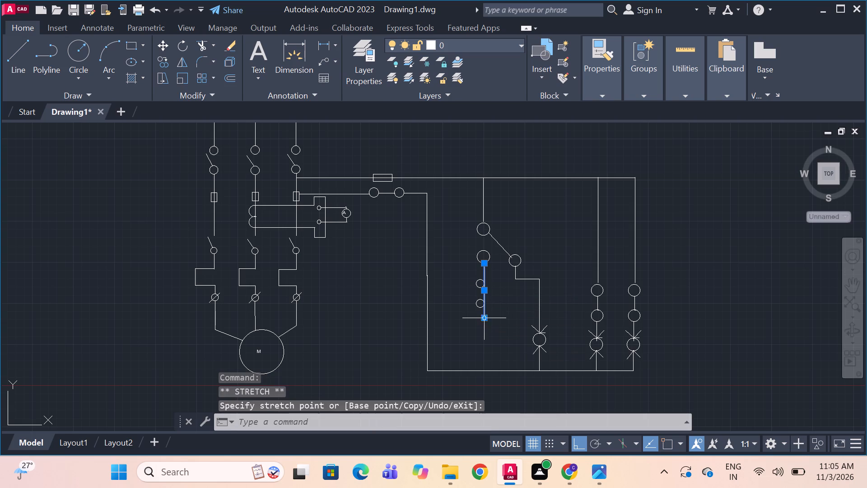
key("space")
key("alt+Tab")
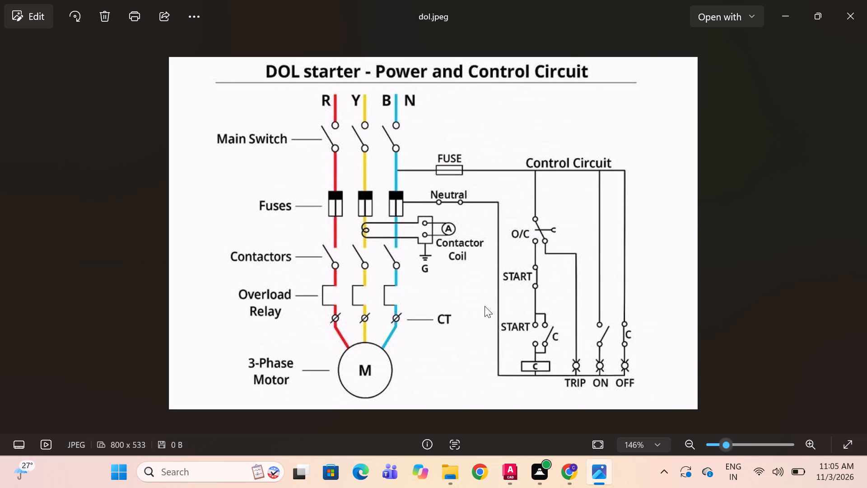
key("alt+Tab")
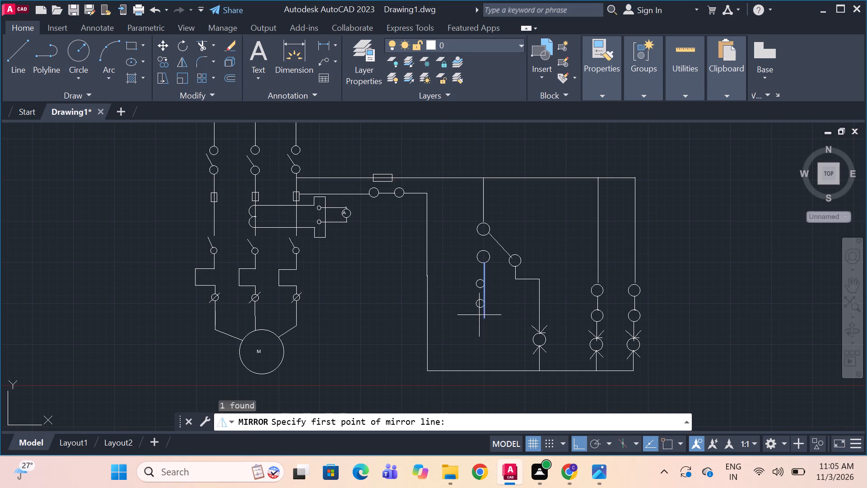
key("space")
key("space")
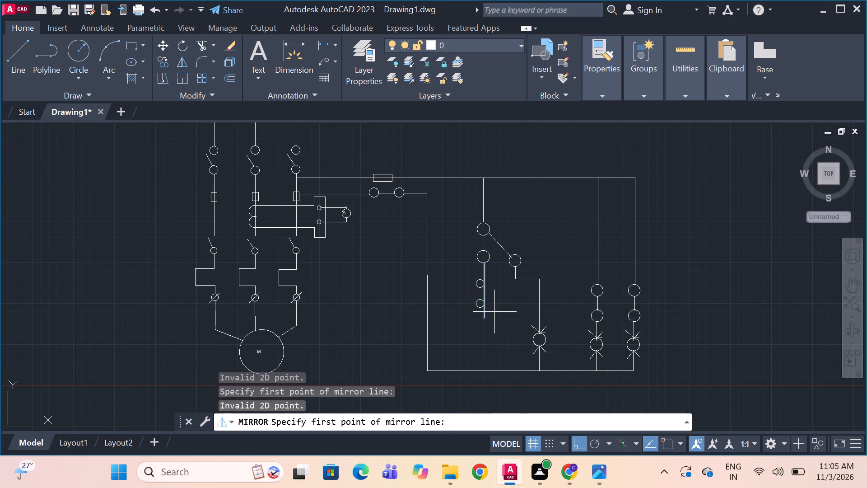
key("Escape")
Stretch the START branch line's lower end slightly further down, keeping it vertical.
left_click(485, 317)
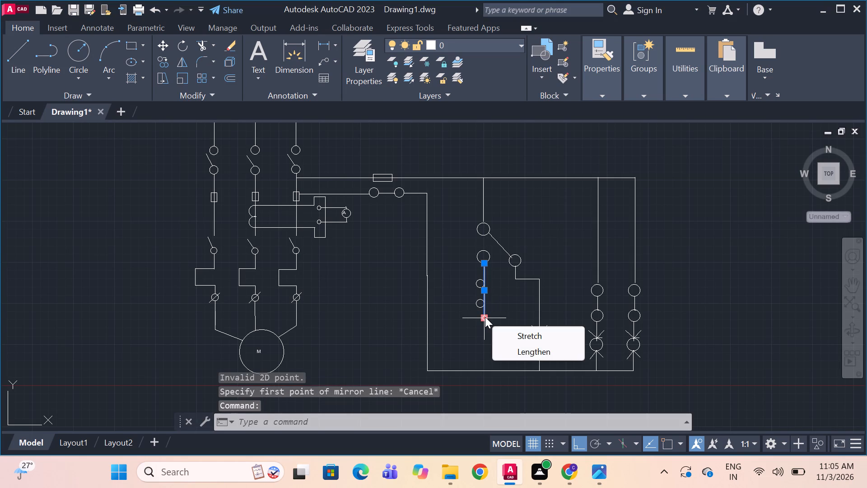
left_click_drag(485, 317, 487, 328)
left_click(487, 328)
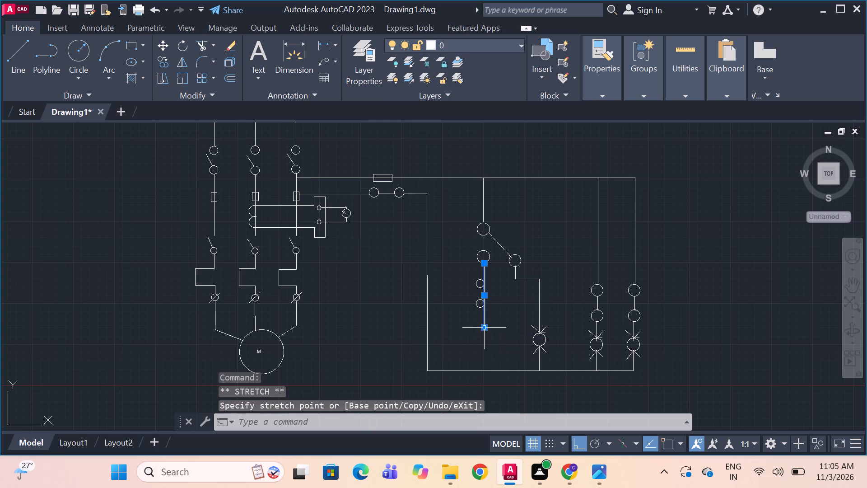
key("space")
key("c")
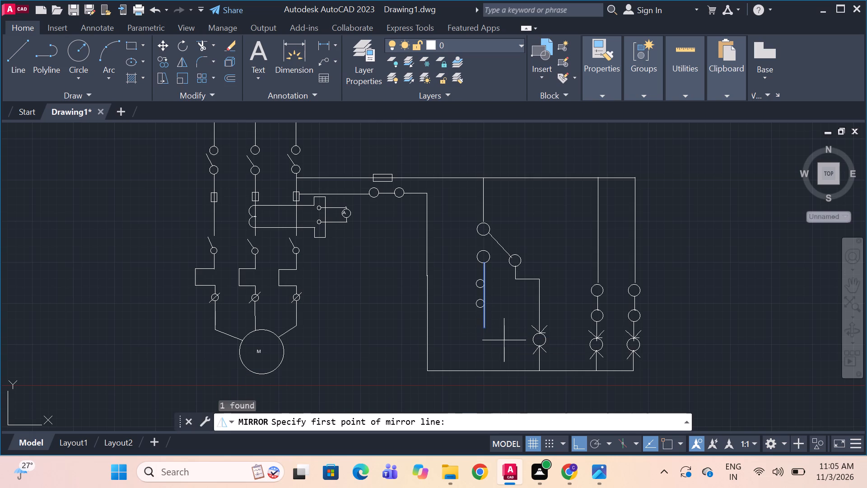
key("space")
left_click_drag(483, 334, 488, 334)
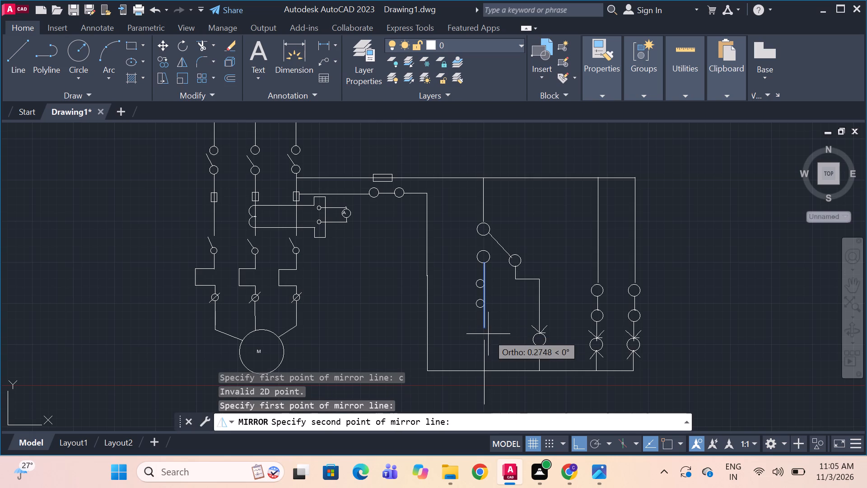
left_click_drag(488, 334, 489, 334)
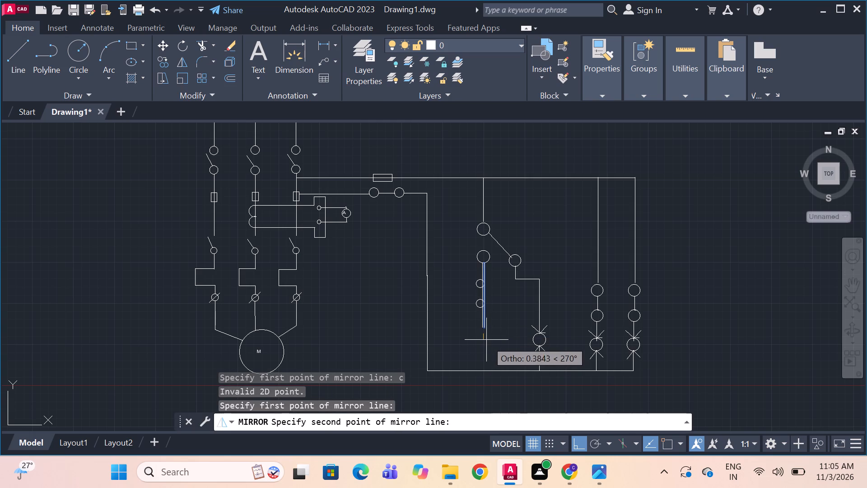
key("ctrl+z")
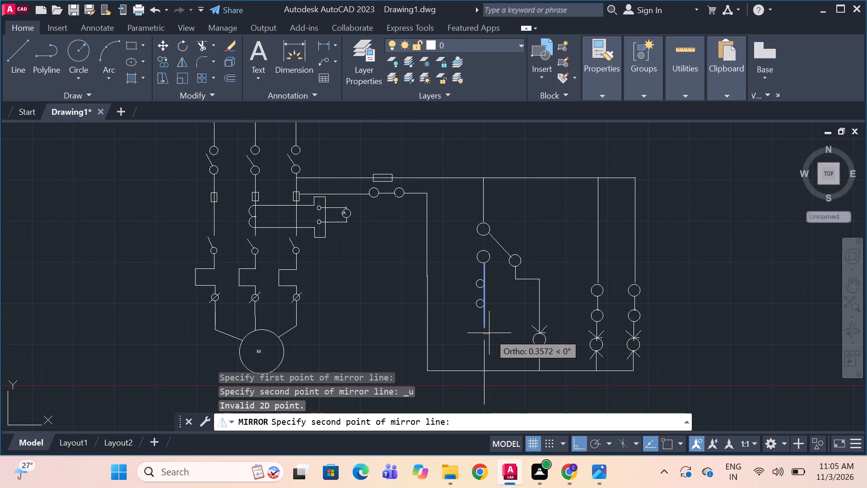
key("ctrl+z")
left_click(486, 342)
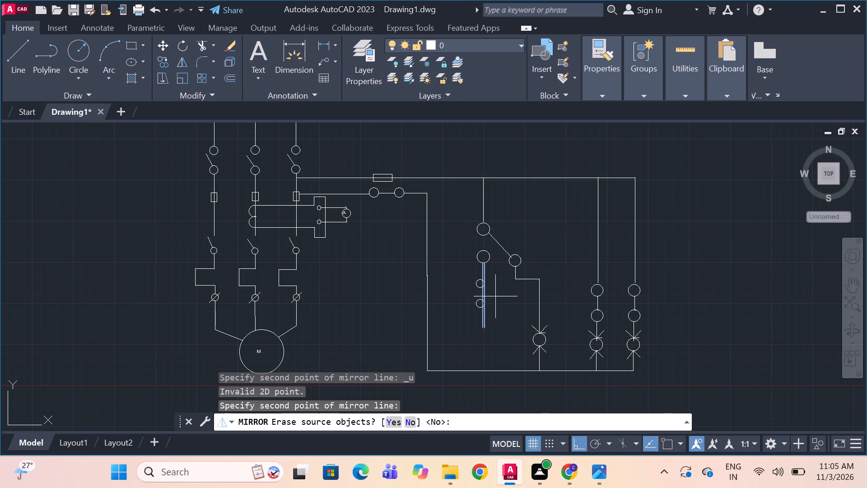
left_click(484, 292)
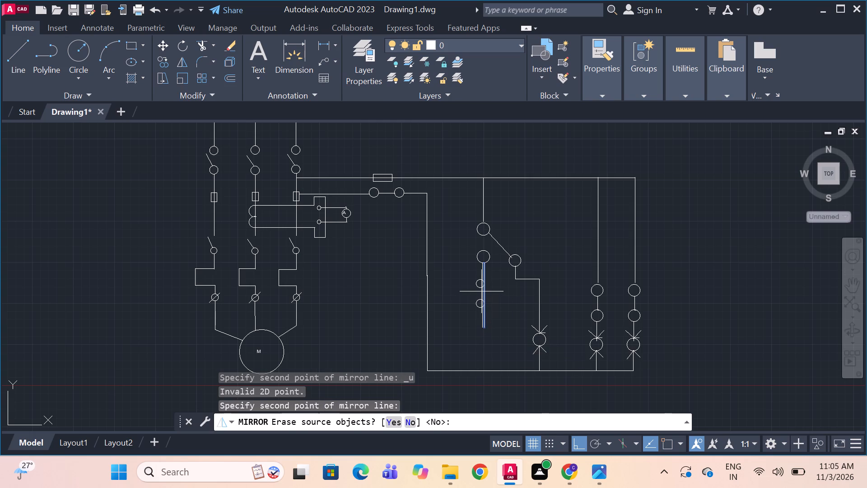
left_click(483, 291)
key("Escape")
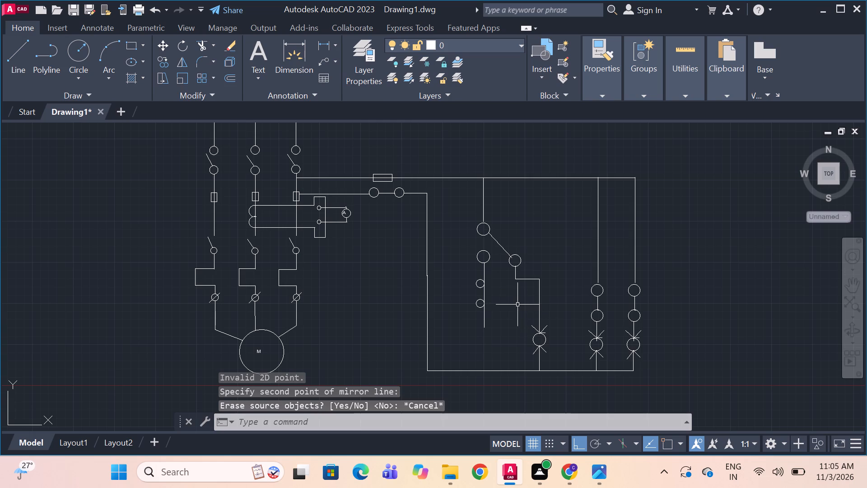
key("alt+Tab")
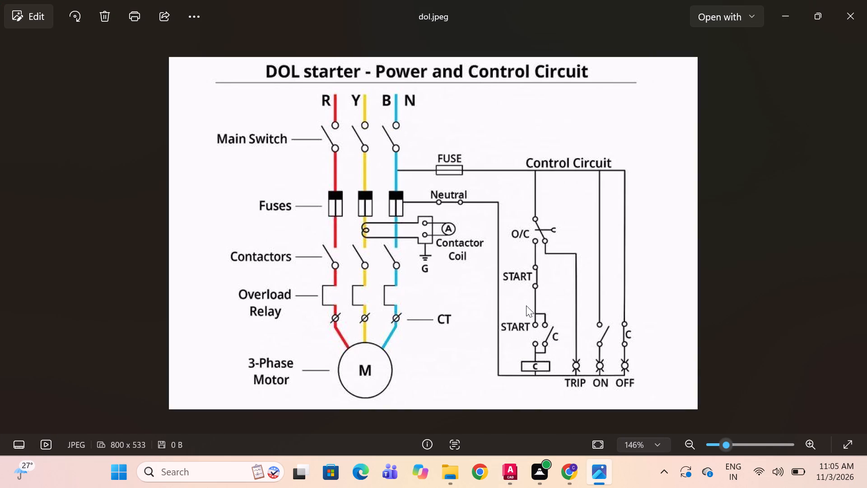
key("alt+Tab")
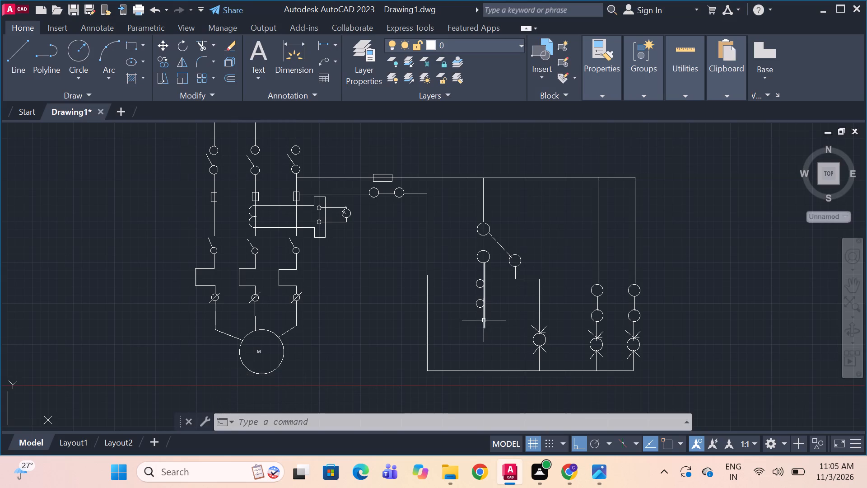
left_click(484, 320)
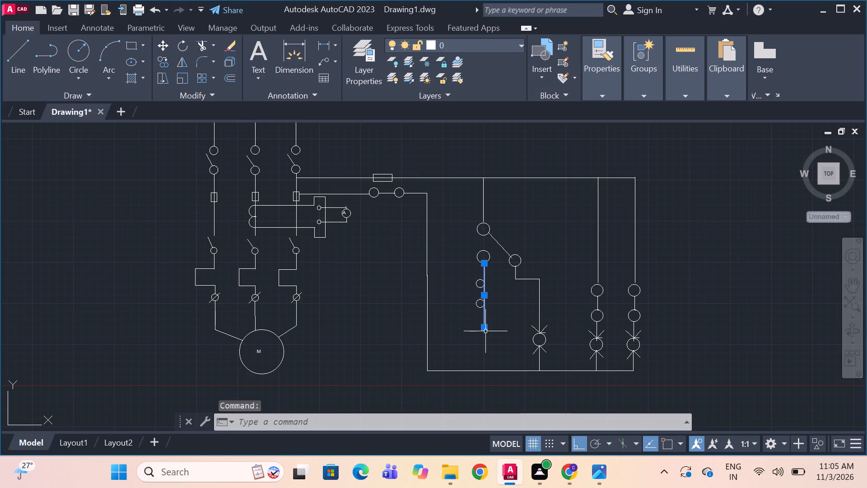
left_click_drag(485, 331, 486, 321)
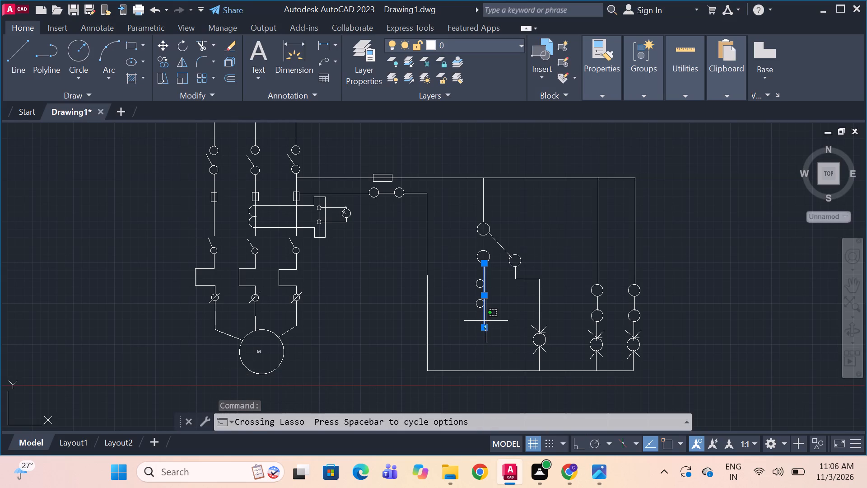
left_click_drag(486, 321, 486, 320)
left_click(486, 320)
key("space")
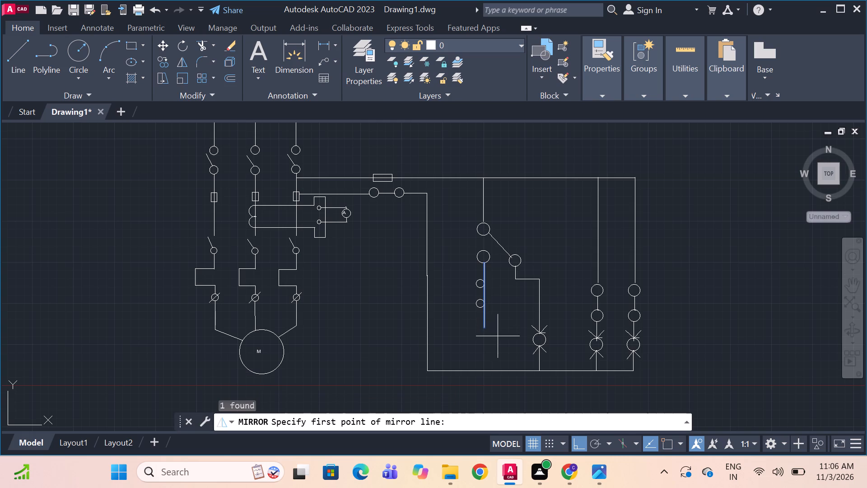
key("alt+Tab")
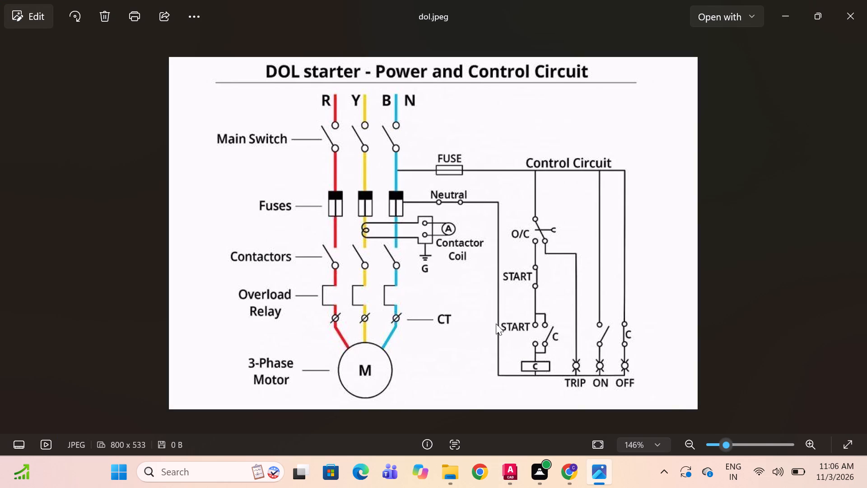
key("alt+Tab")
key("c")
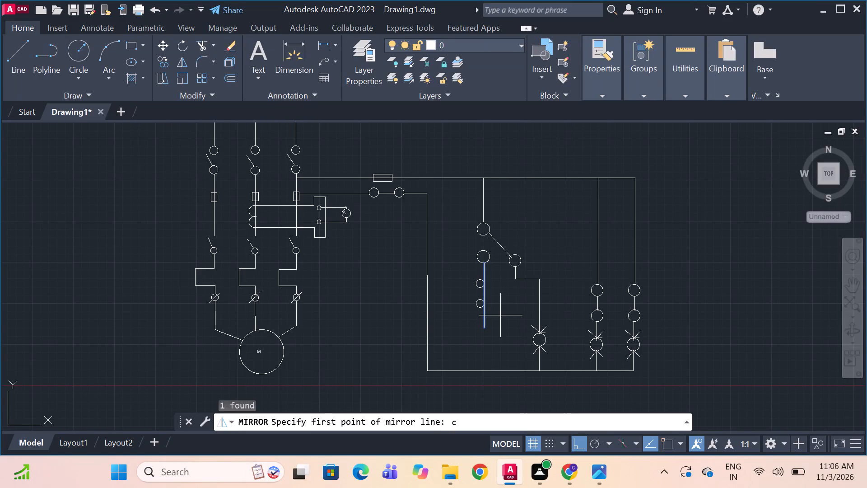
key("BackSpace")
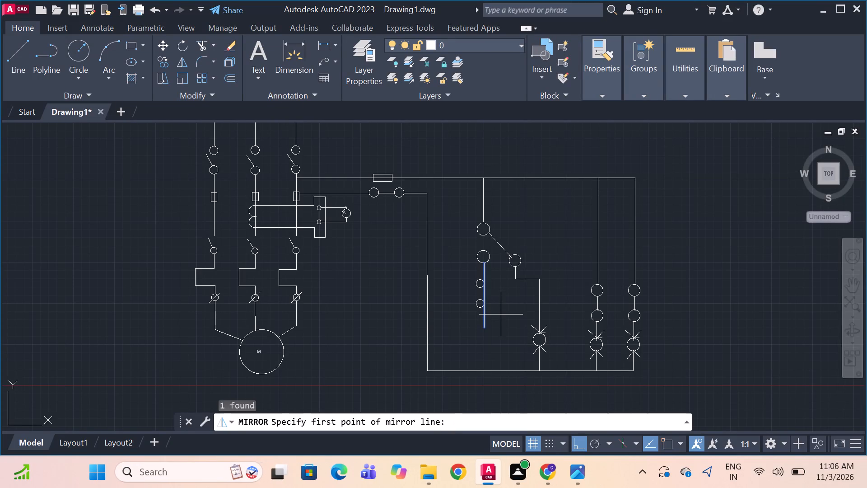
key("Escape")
Draw a small circle of about 0.19 radius centred on the lower end of the START branch line.
key("c")
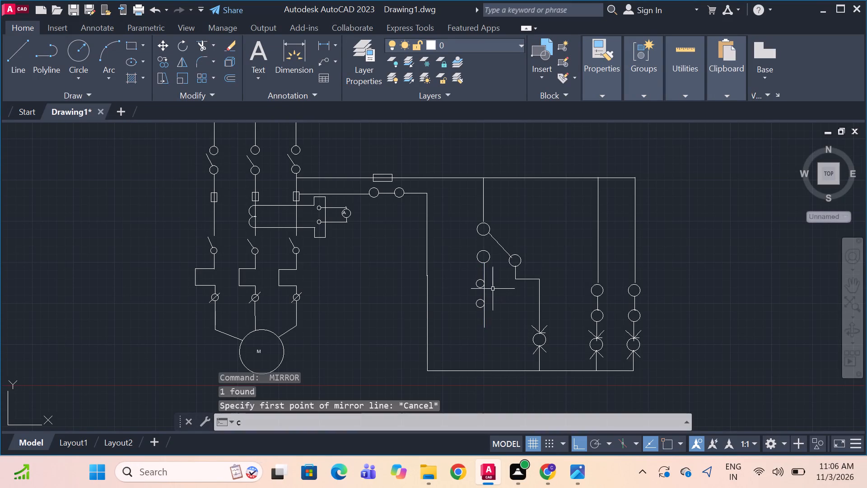
key("space")
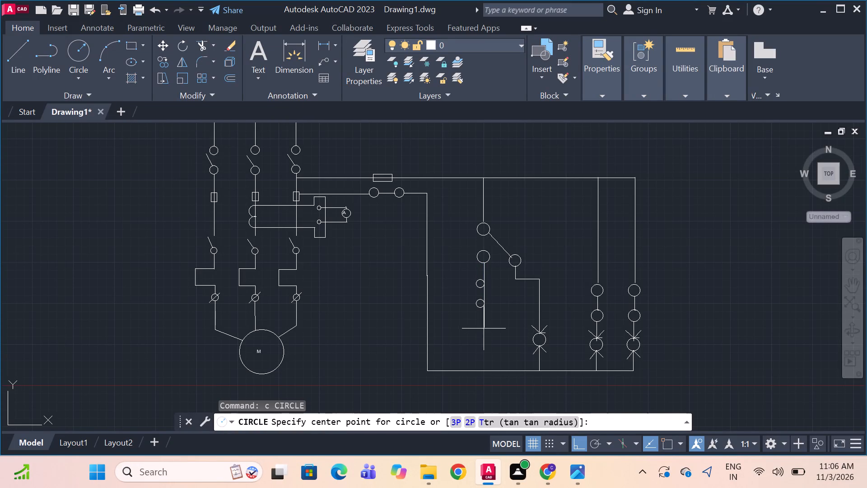
left_click(484, 328)
left_click(486, 332)
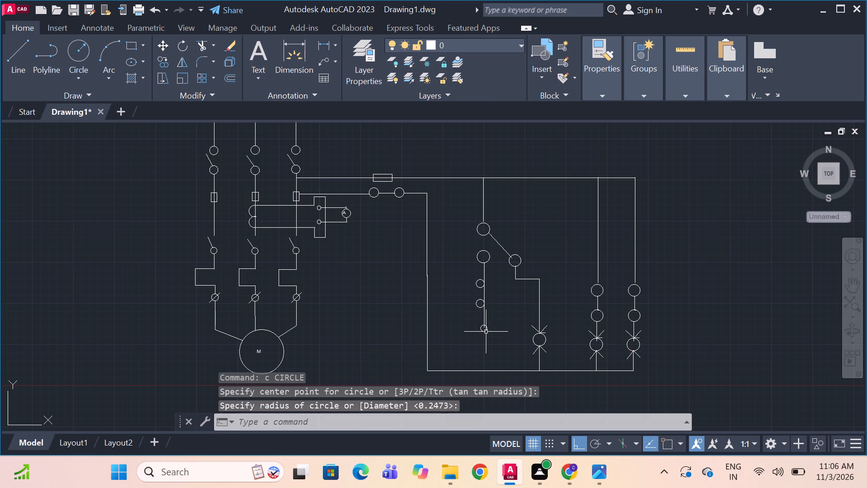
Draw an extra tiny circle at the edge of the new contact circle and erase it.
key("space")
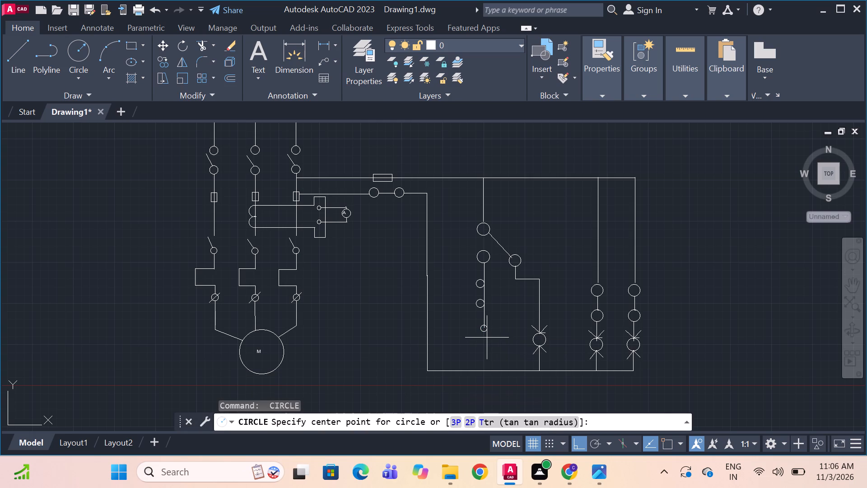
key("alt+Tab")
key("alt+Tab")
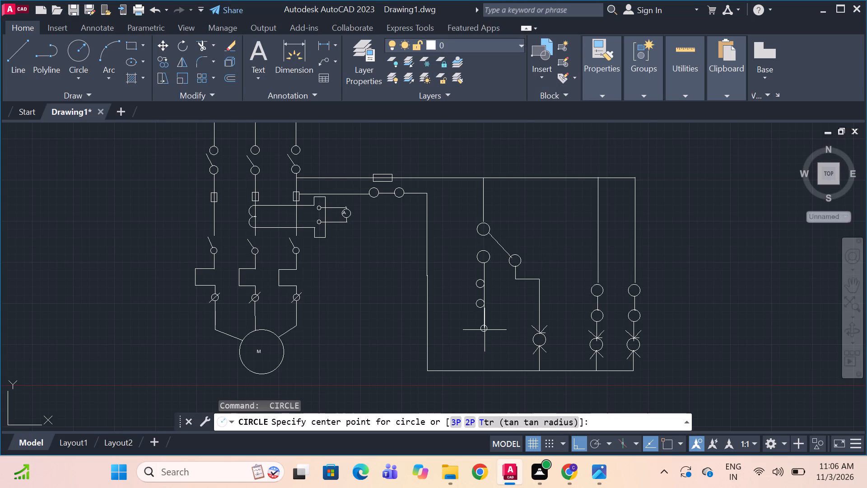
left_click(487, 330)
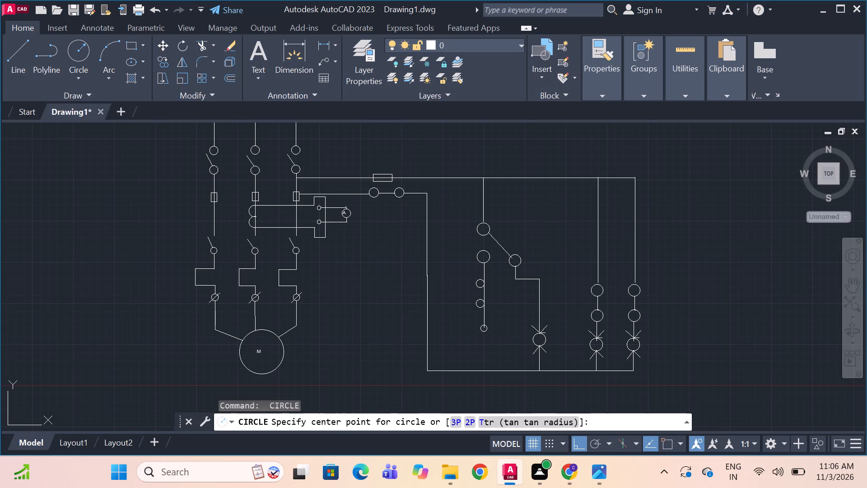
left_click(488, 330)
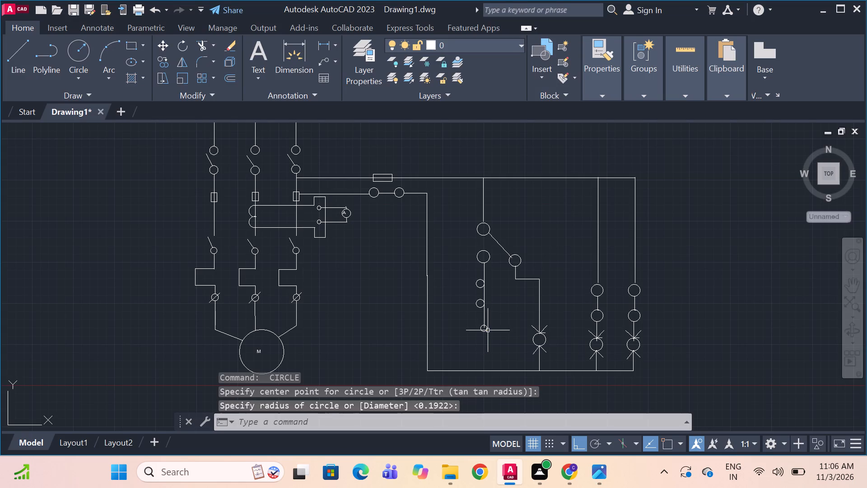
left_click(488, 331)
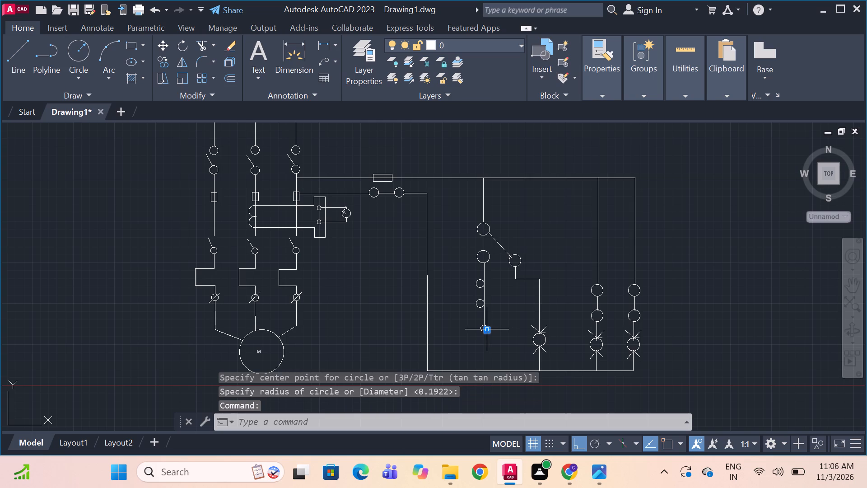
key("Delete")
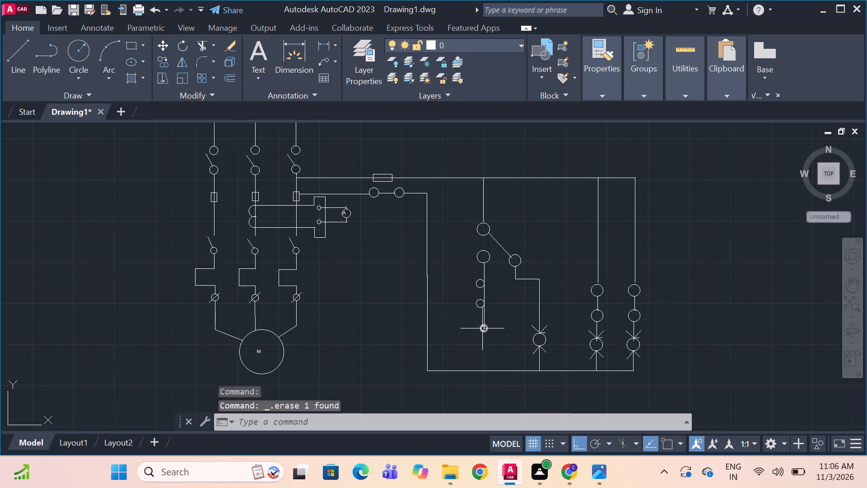
Copy the new contact circle and paste three copies to form a two-by-two group, one beside it and one below each upper circle.
left_click(485, 330)
key("ctrl+c")
key("ctrl+v")
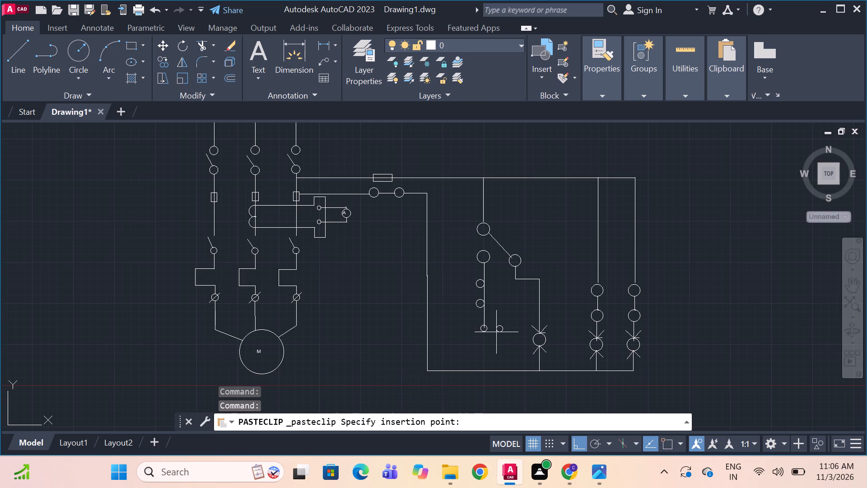
left_click(496, 332)
key("space")
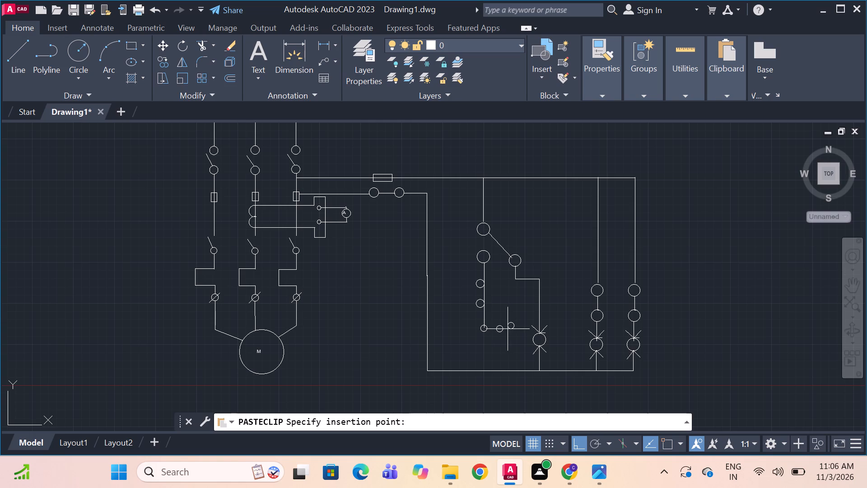
key("alt+Tab")
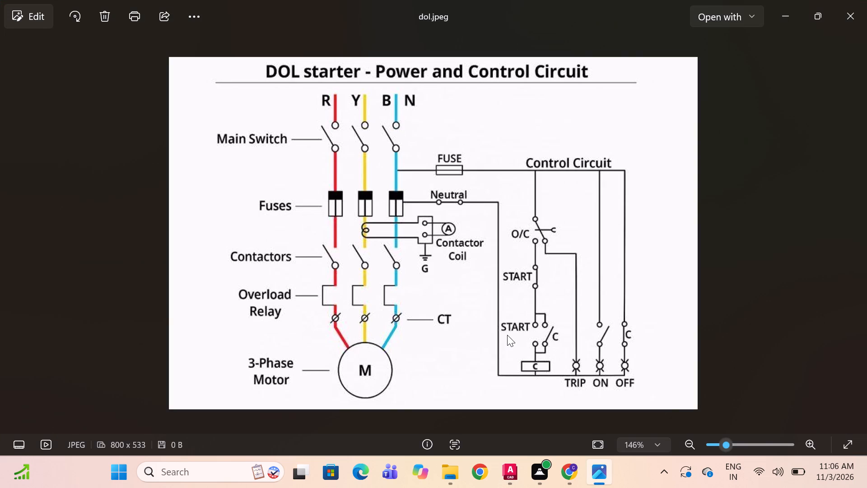
key("alt+Tab")
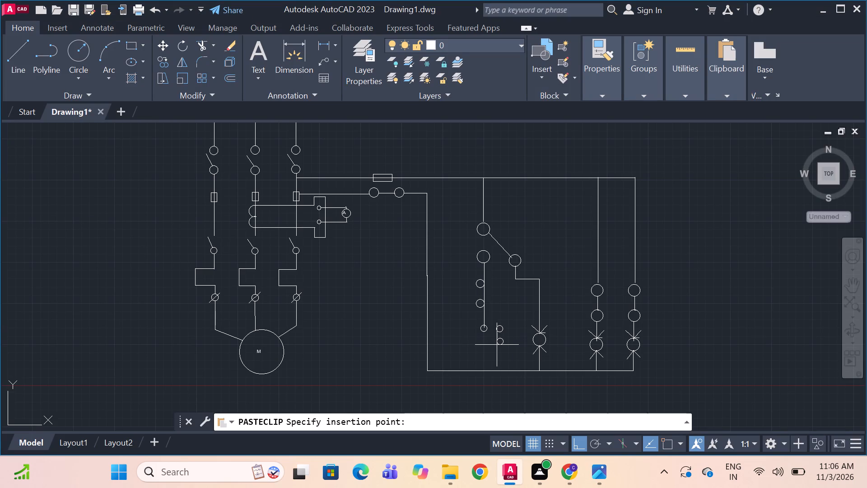
left_click(496, 345)
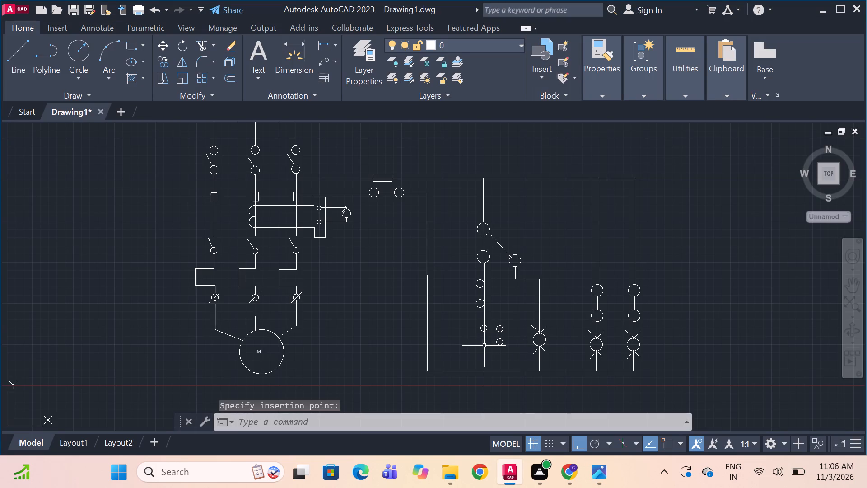
key("ctrl+v")
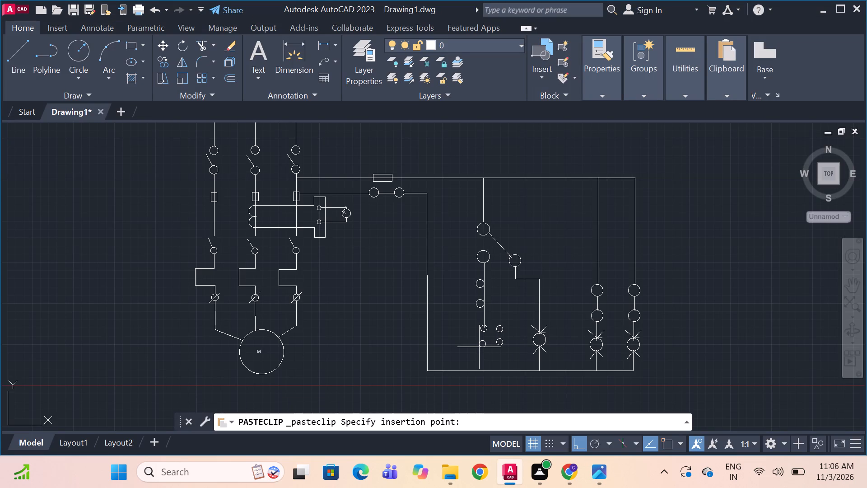
left_click(480, 346)
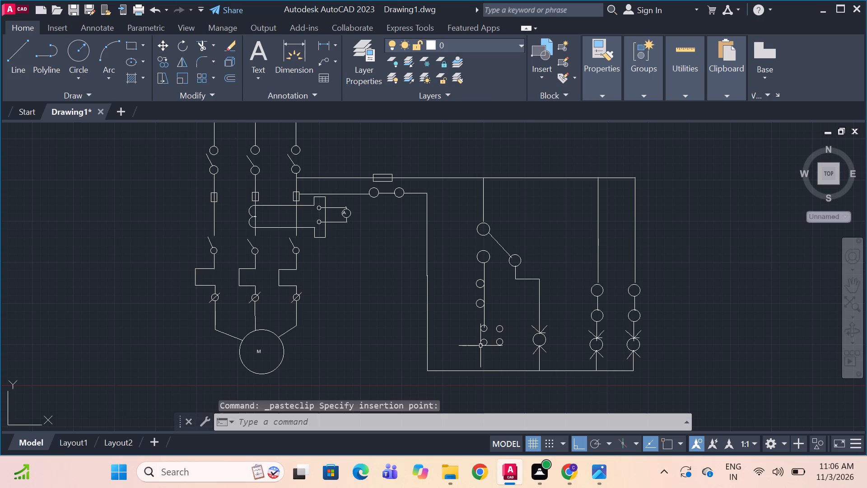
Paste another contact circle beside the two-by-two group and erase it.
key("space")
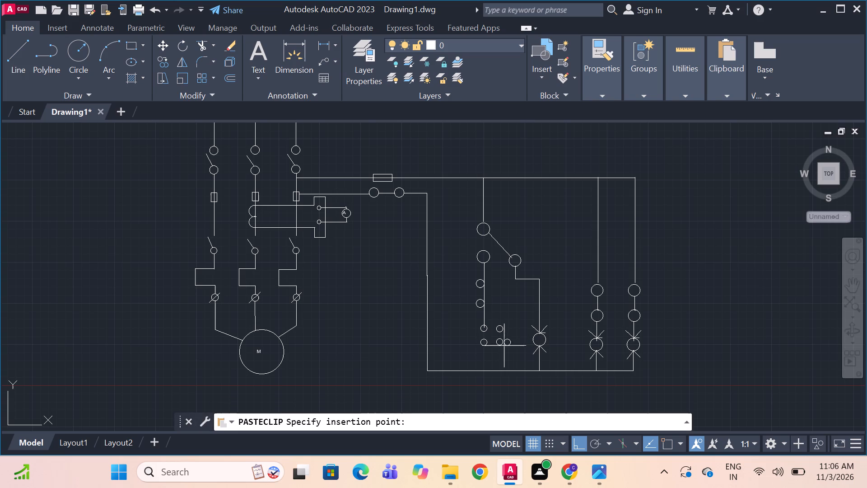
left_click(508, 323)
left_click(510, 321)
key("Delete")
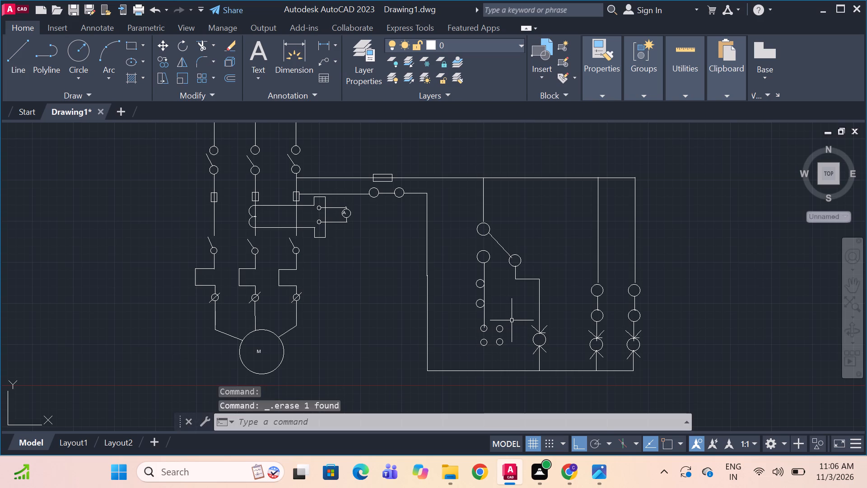
Draw a line from the START branch above the contact group, horizontally across and straight down to the second upper contact circle.
key("alt+Tab")
key("alt+Tab")
key("l")
key("space")
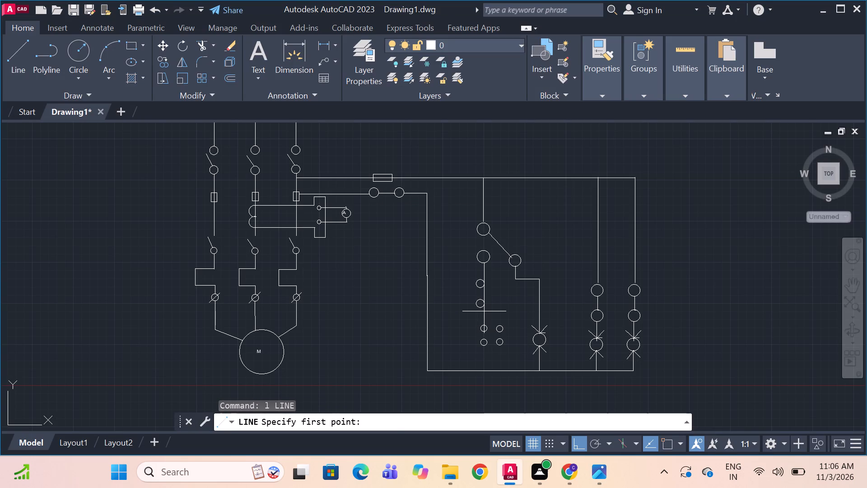
left_click(484, 311)
left_click(500, 309)
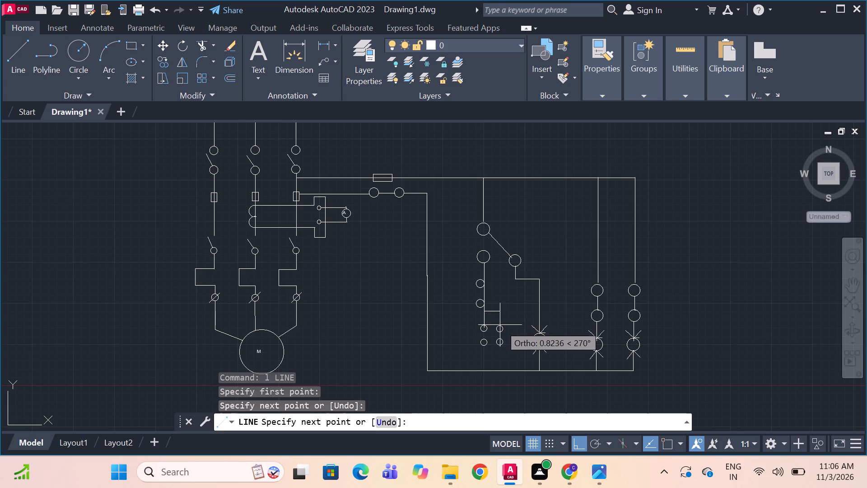
left_click(500, 326)
key("space")
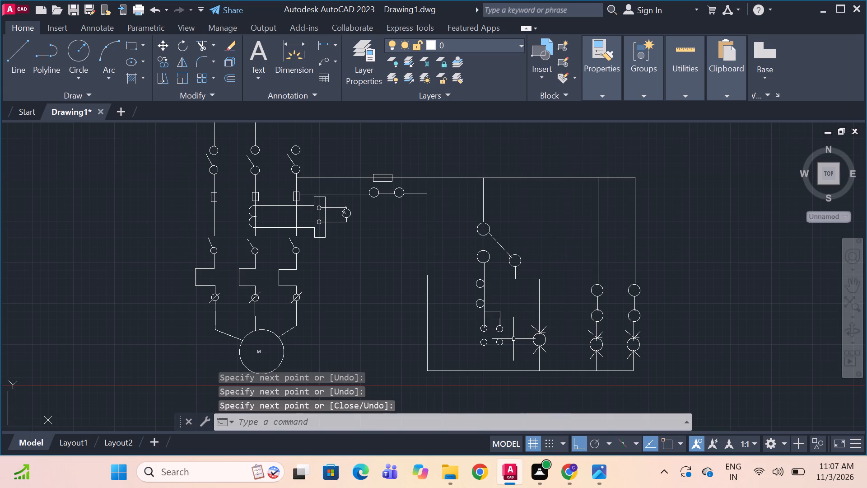
With Ortho off, draw a short slanted contact line from the C contact's lower circle up and outward from the group.
key("l")
key("space")
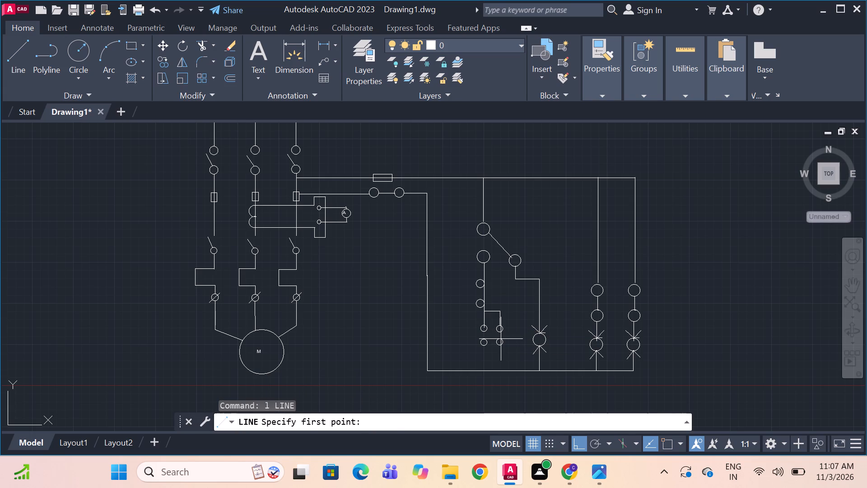
left_click_drag(501, 339, 510, 330)
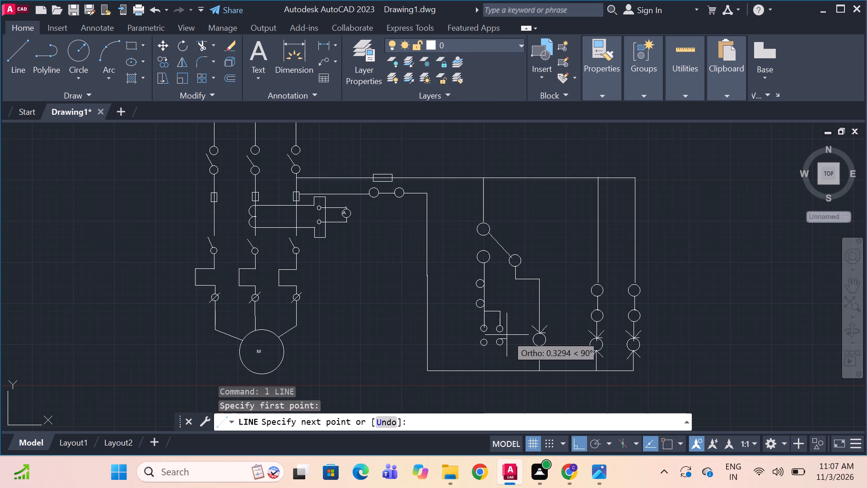
key("F8")
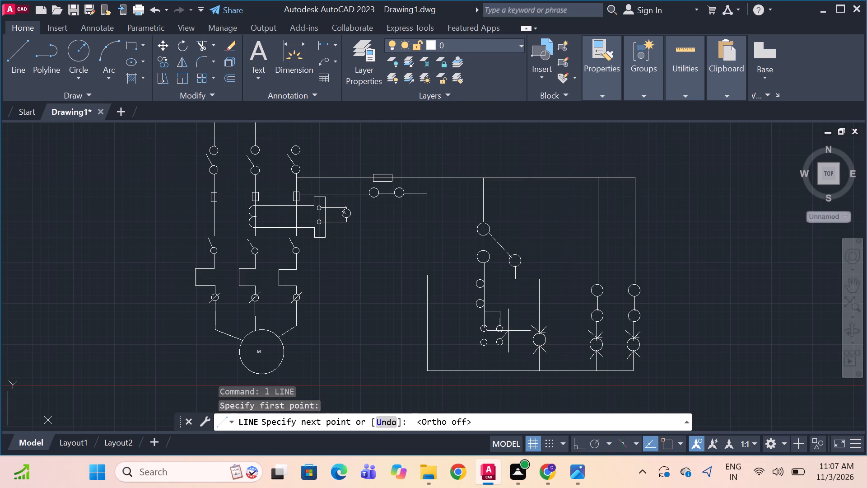
left_click(509, 331)
key("space")
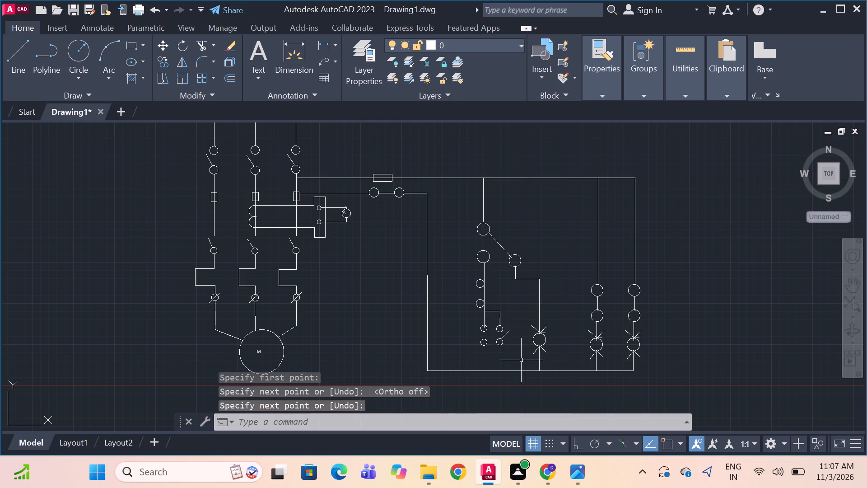
Draw a very short vertical line down from the bottom of the START contact's lower circle, checking the reference image.
key("alt+Tab")
key("alt+Tab")
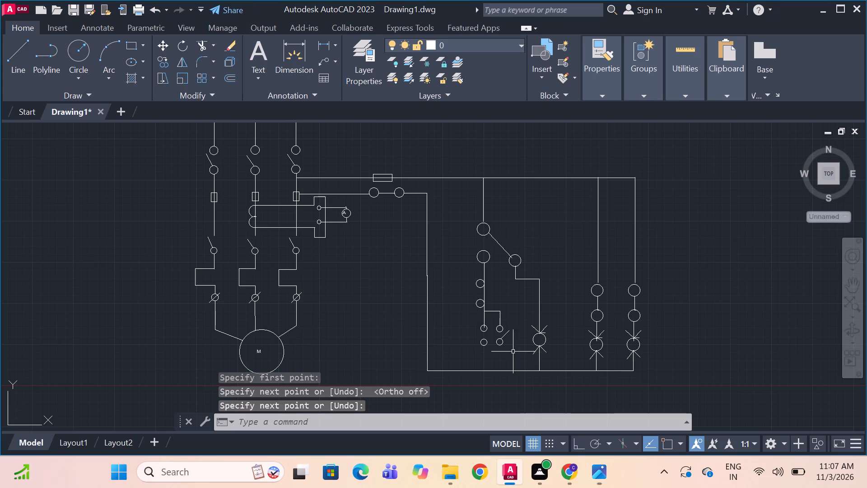
key("alt+Tab")
key("alt+Tab")
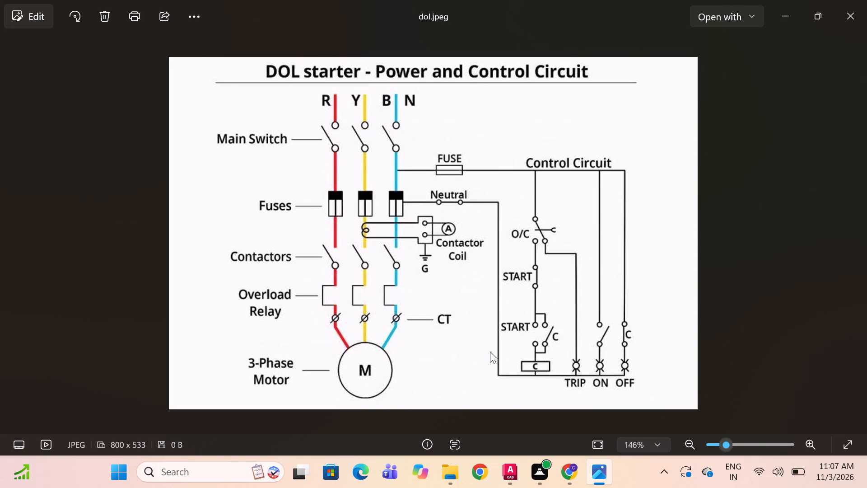
type("l")
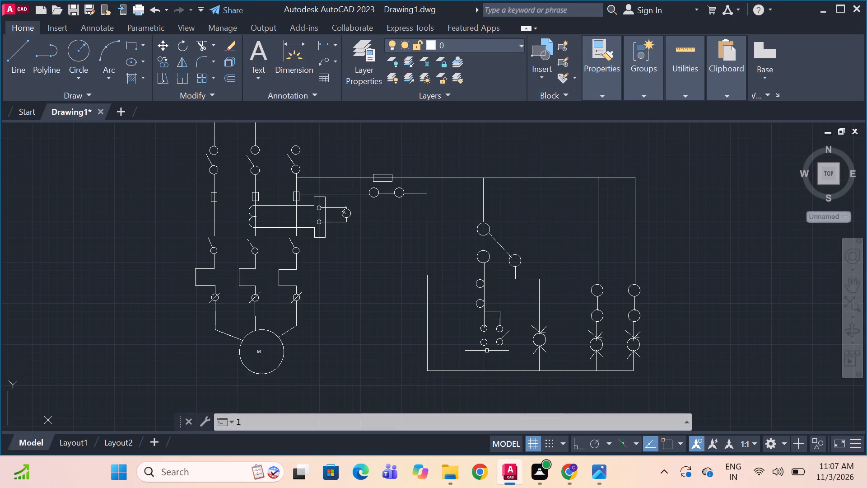
key("space")
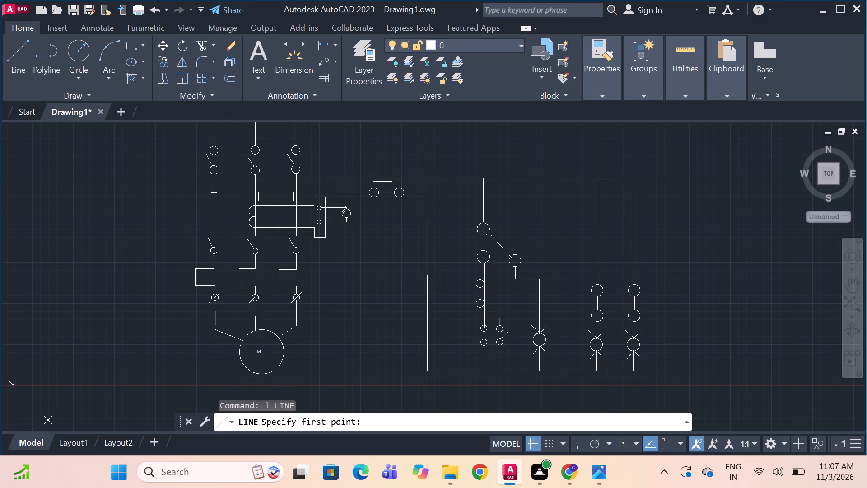
left_click_drag(484, 347, 485, 352)
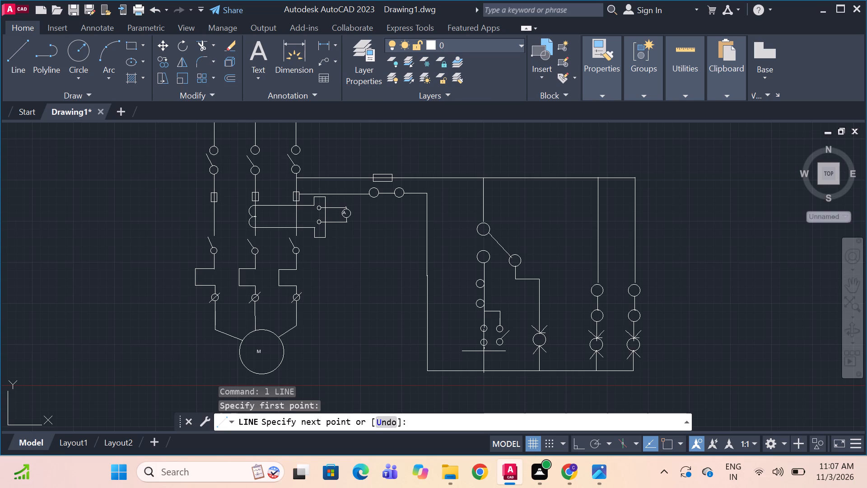
left_click(484, 351)
key("Escape")
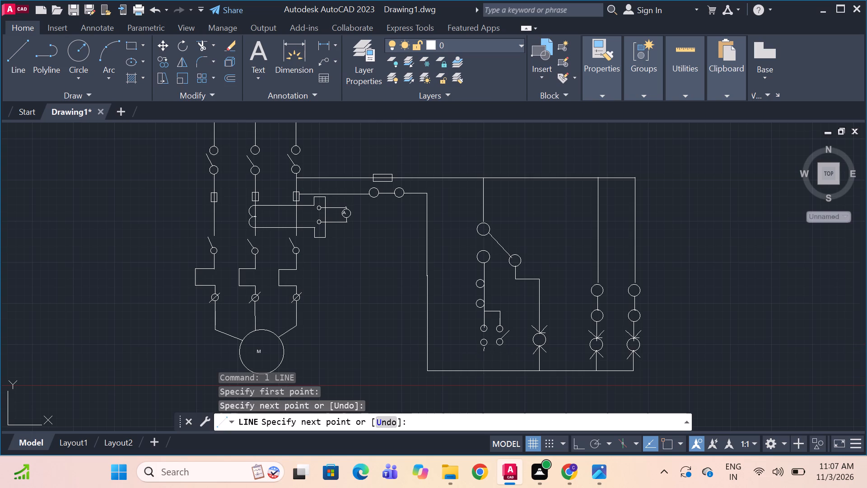
key("Escape")
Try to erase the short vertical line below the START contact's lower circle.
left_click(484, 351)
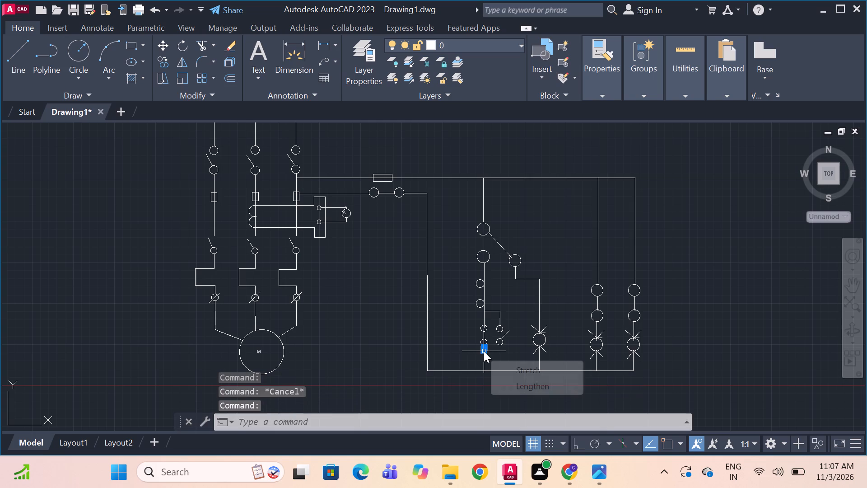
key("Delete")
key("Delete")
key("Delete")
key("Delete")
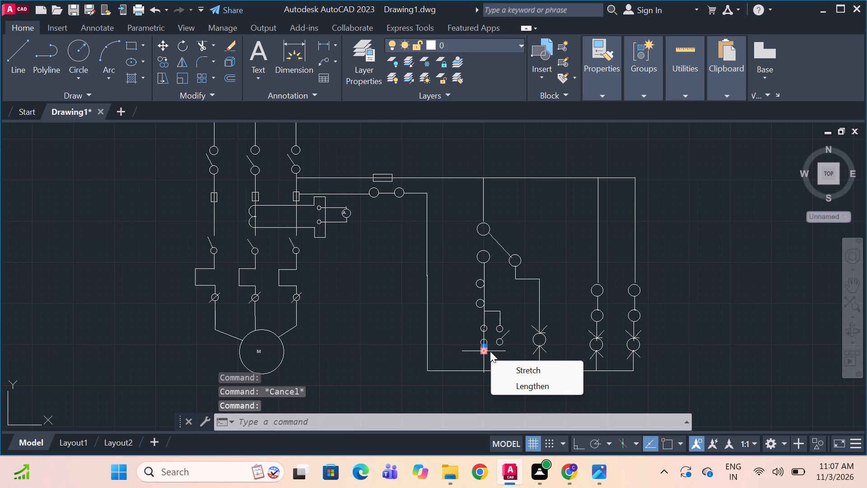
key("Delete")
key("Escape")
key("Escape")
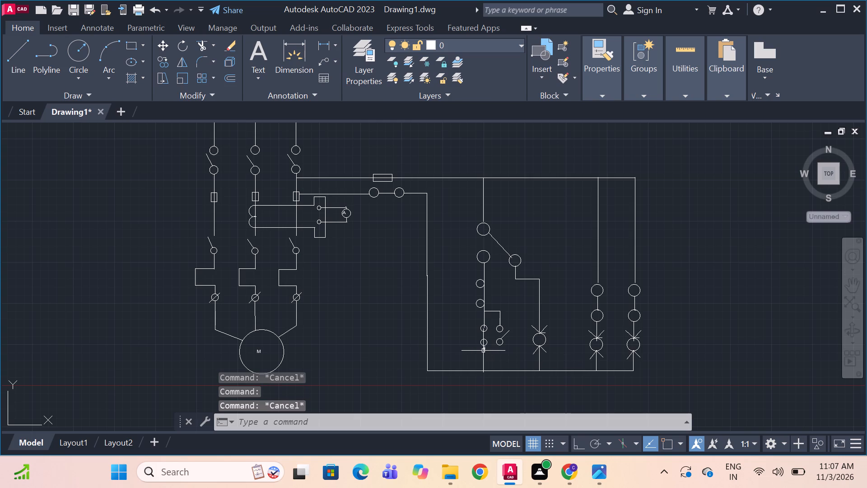
Erase the short vertical line below the START contact's lower circle.
left_click(483, 351)
key("Delete")
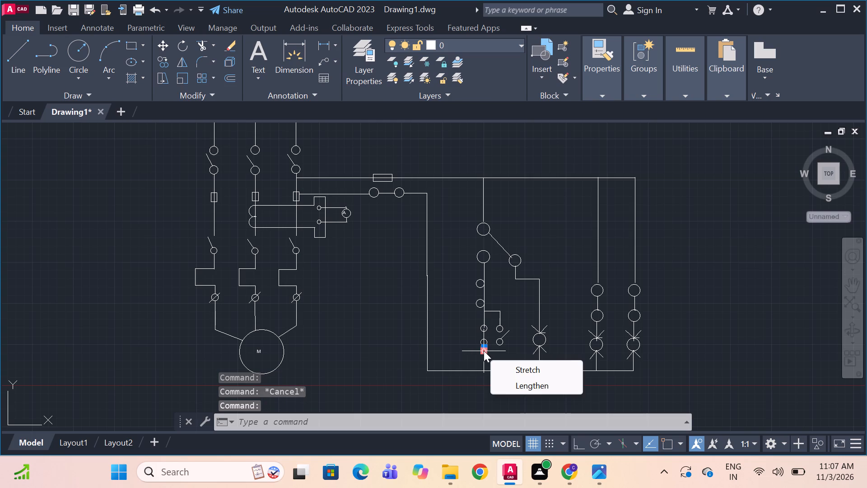
right_click(482, 352)
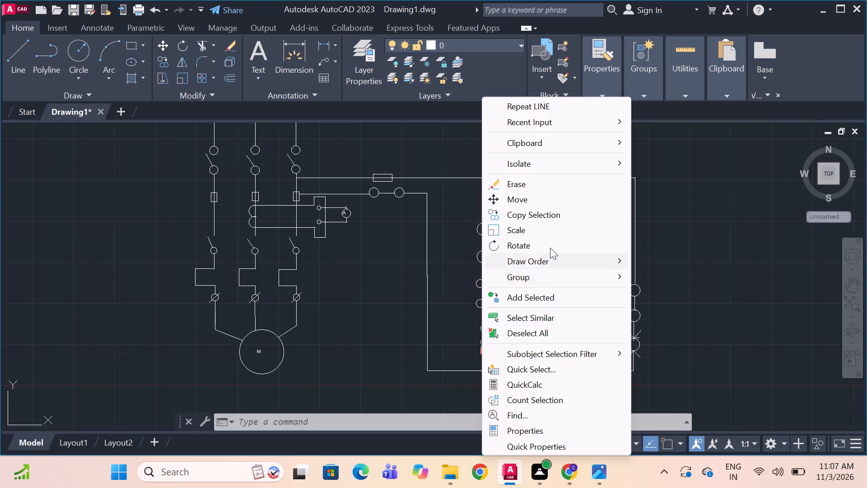
left_click(540, 186)
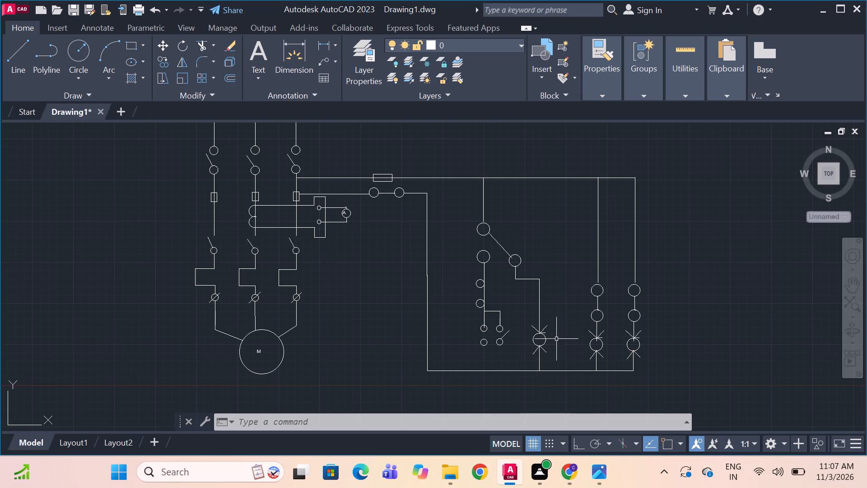
Following the reference image, draw a small horizontal rectangle for the C coil below the START contact, just above the bottom line.
key("alt+Tab")
key("alt+Tab")
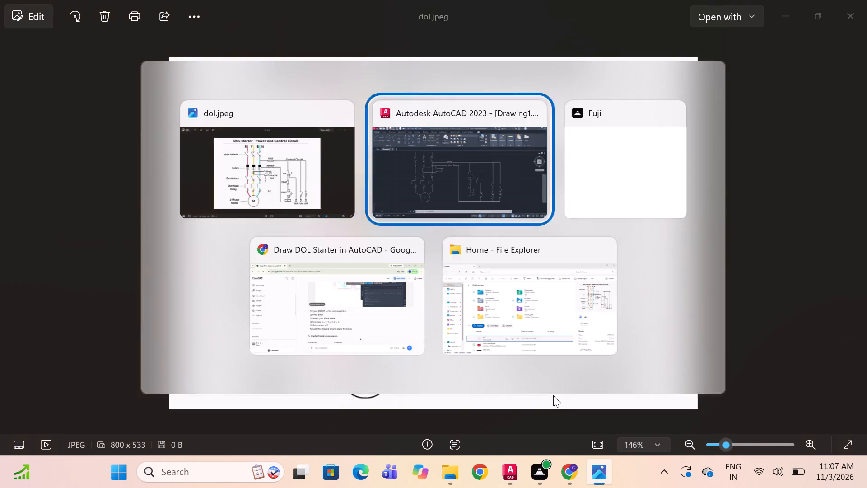
key("r")
type("e")
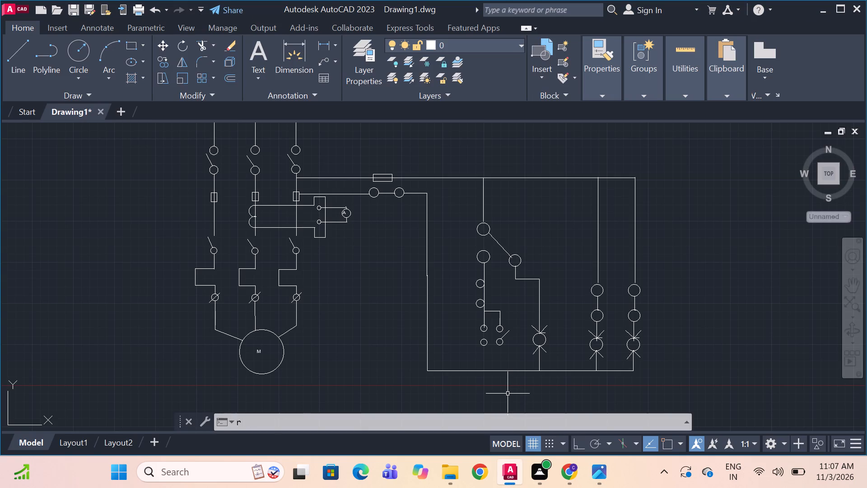
key("space")
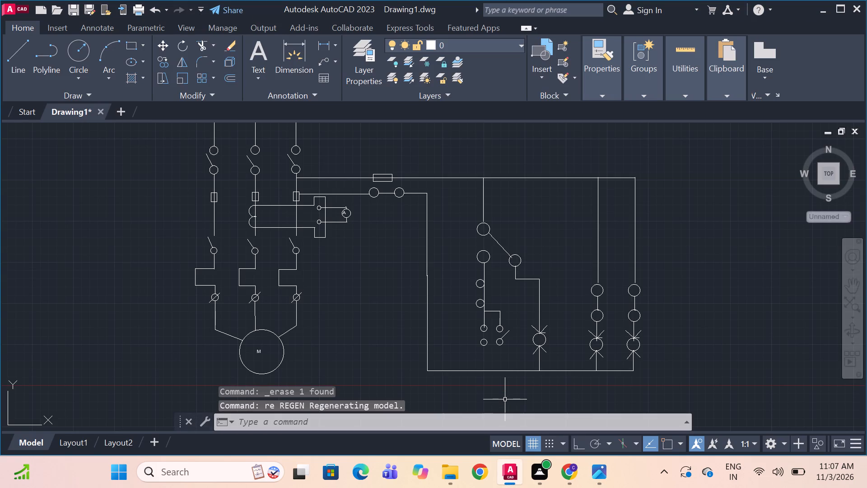
key("e")
key("BackSpace")
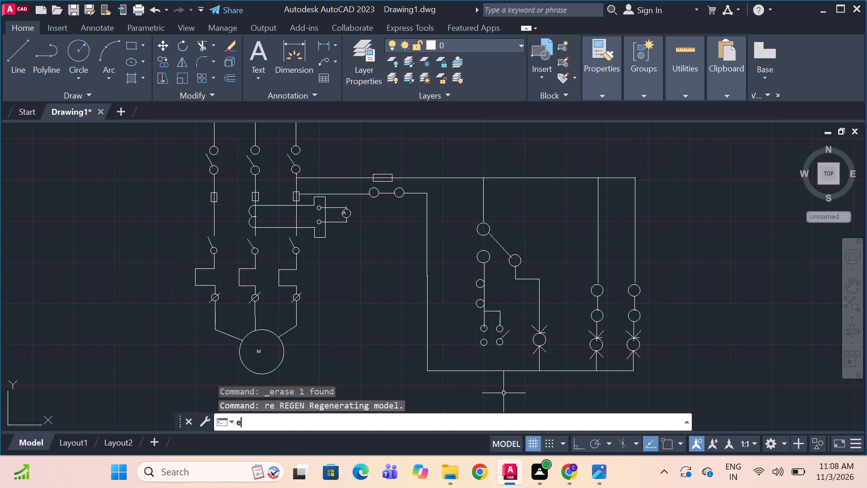
type("rec")
key("space")
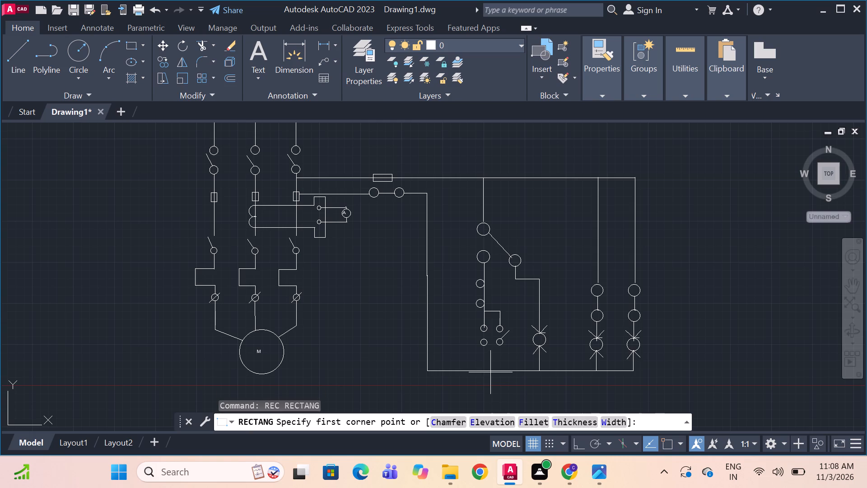
left_click_drag(476, 360, 482, 360)
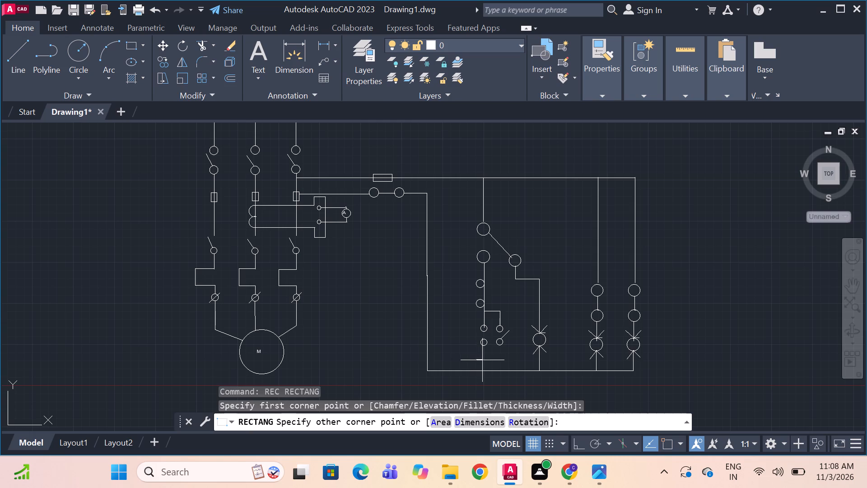
left_click_drag(482, 360, 495, 368)
left_click(495, 368)
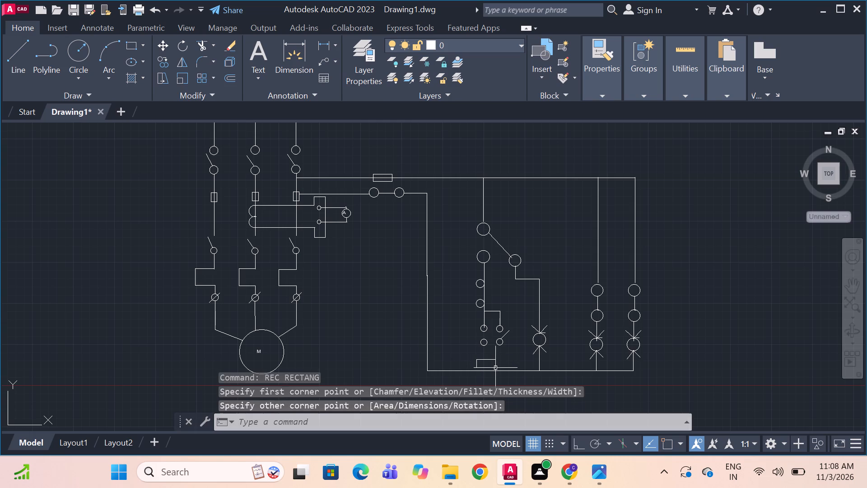
Stretch the coil rectangle's top edge slightly upward toward the START contact's lower circle, checking the reference image.
left_click(495, 368)
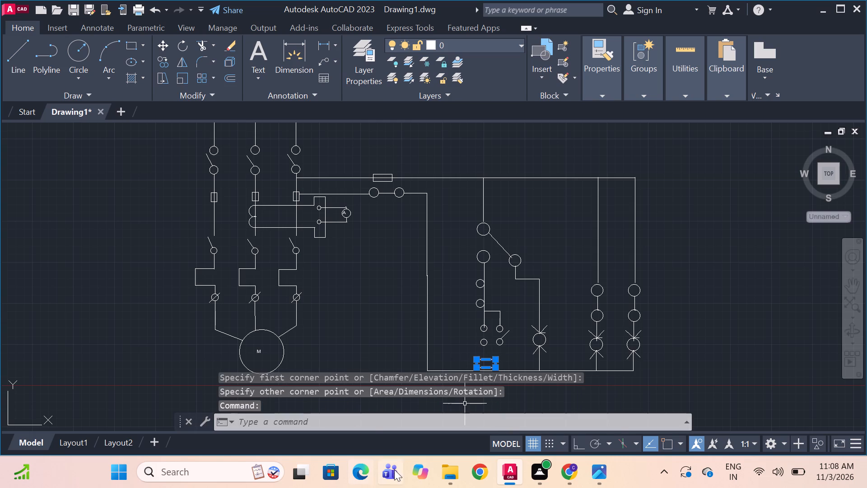
left_click(483, 357)
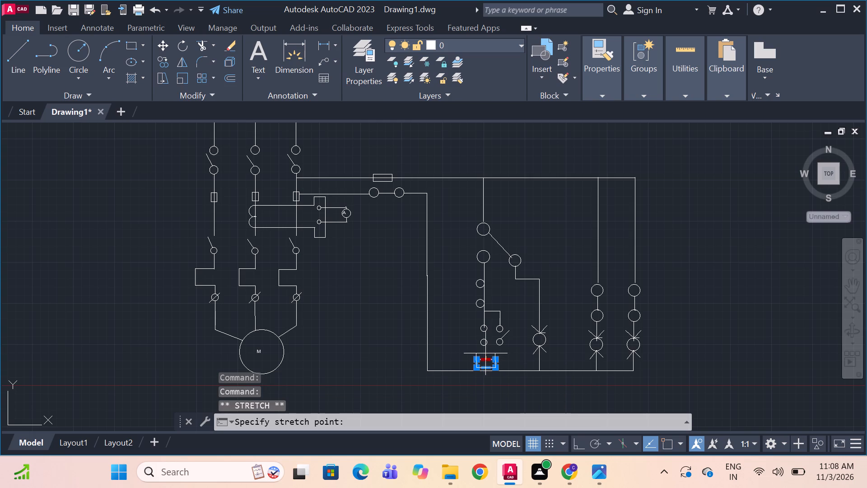
left_click(486, 353)
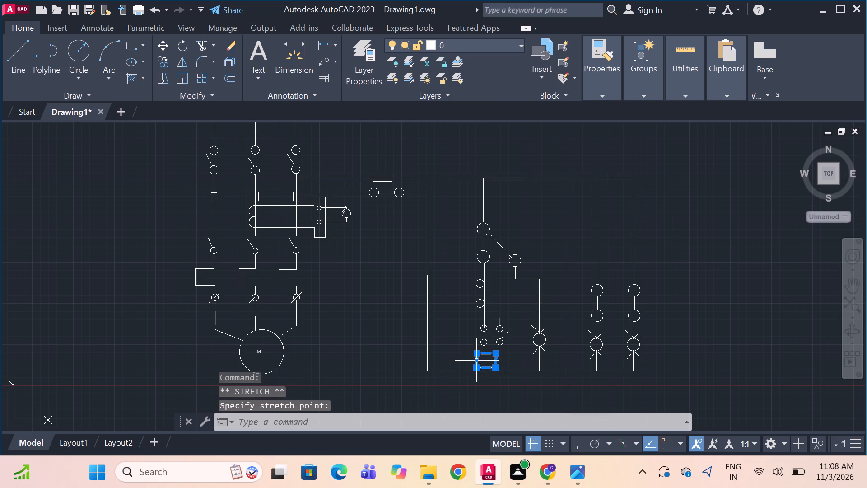
key("alt+Tab")
key("alt+Tab")
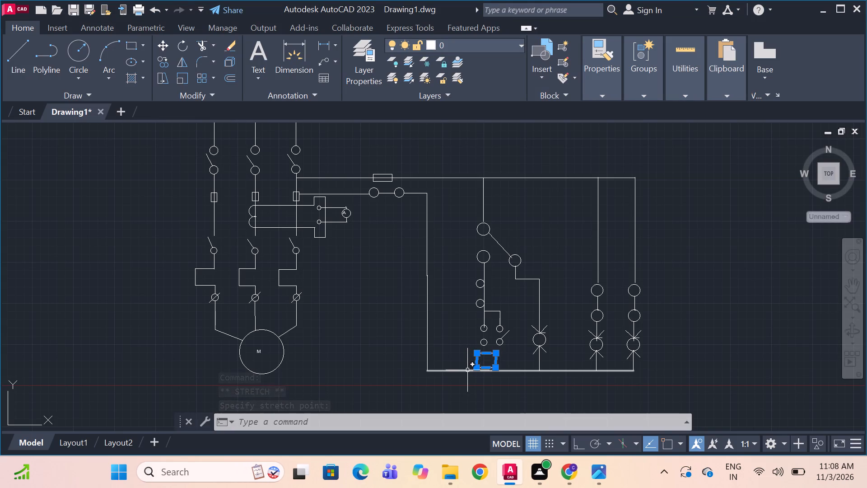
key("Escape")
Shift the control circuit's horizontal bottom line slightly downward to leave space below the coil rectangle.
left_click(471, 371)
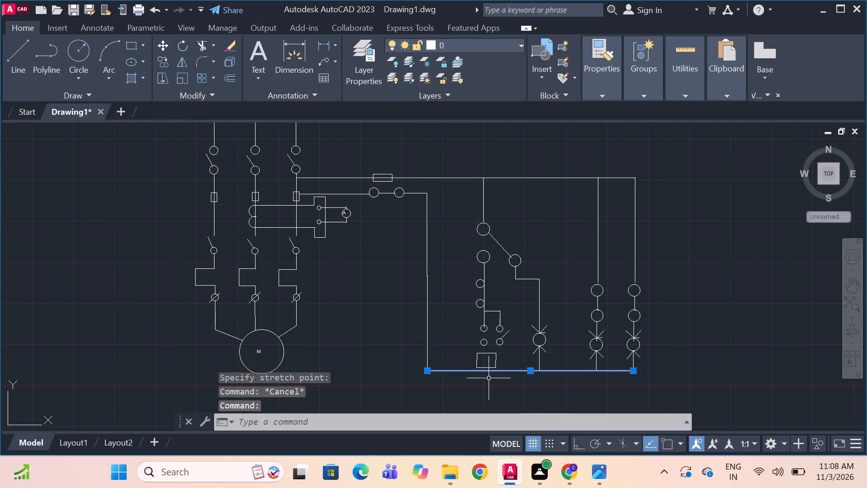
left_click_drag(531, 373, 532, 375)
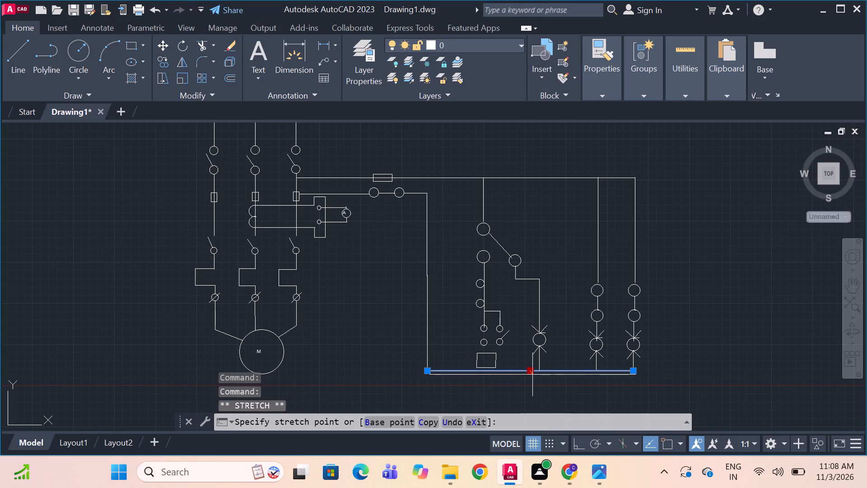
left_click_drag(532, 375, 533, 378)
left_click(533, 379)
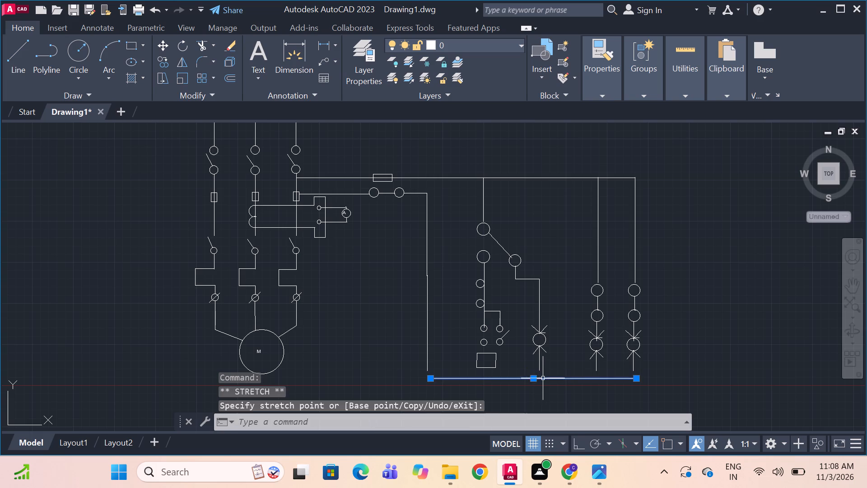
Stretch the lower ends of the vertical lines below the TRIP and ON lamps down to the bottom line.
left_click(539, 365)
left_click_drag(540, 370, 541, 380)
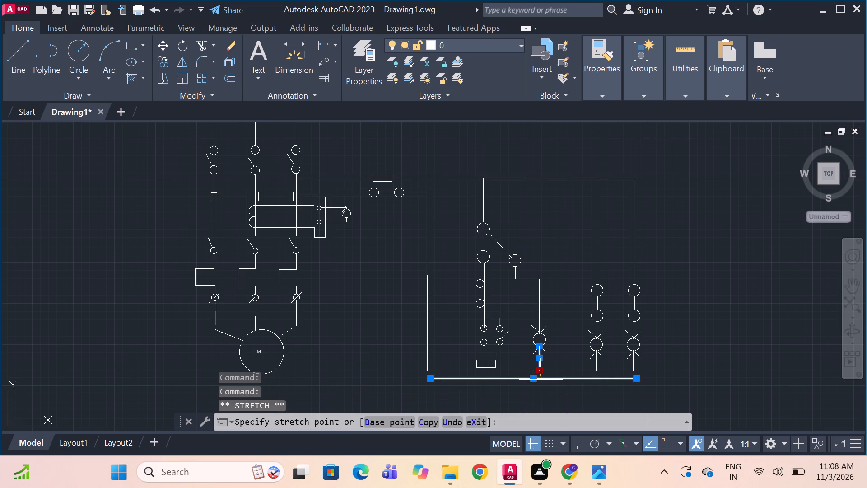
left_click_drag(541, 380, 540, 380)
left_click(540, 380)
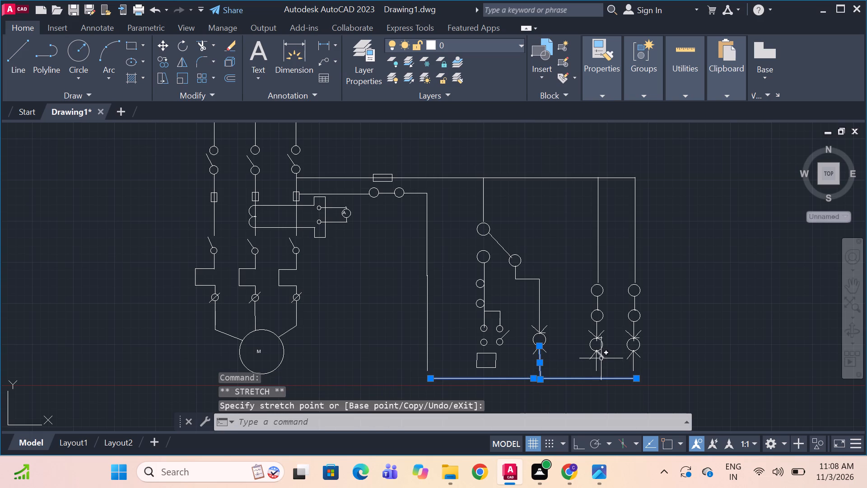
left_click(596, 364)
left_click_drag(596, 370, 596, 378)
left_click(596, 378)
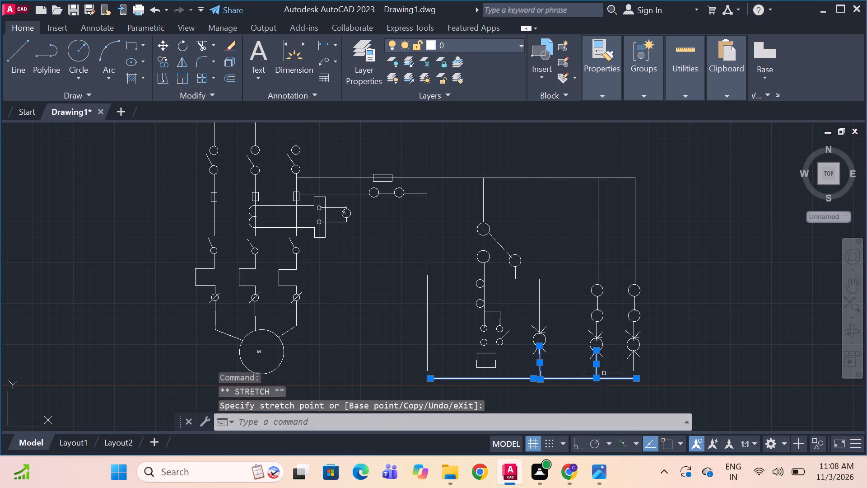
Stretch the lower end of the vertical line below the OFF lamp down to the bottom line and clear the selection.
left_click(634, 361)
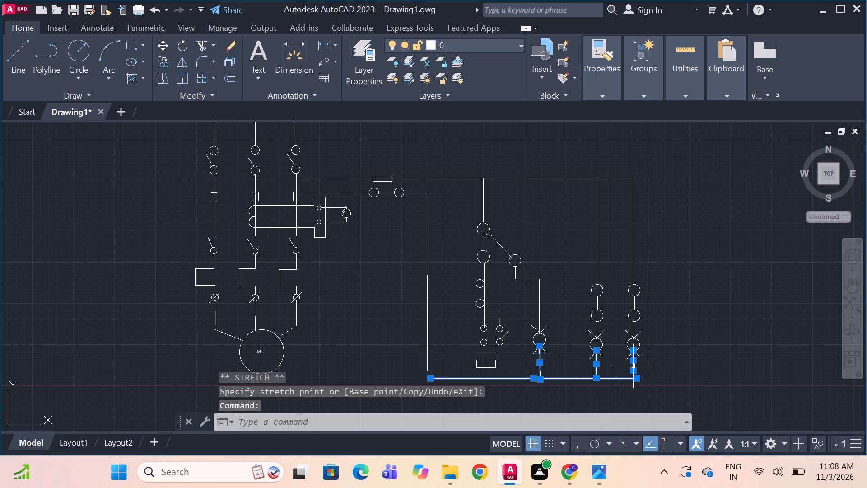
left_click_drag(632, 368, 629, 381)
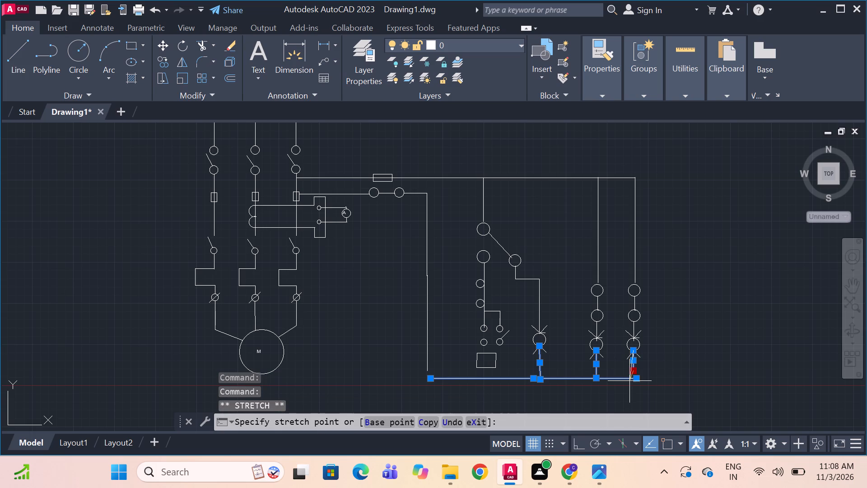
left_click_drag(629, 381, 632, 379)
double_click(632, 379)
left_click(632, 378)
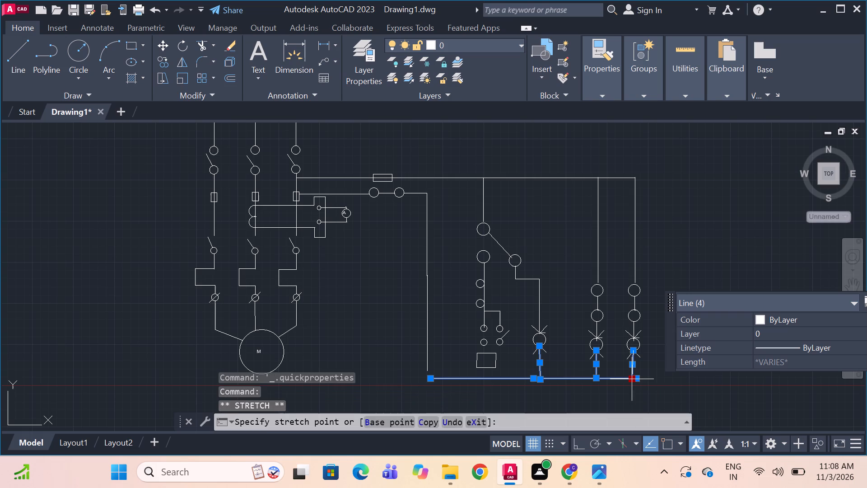
key("space")
key("Escape")
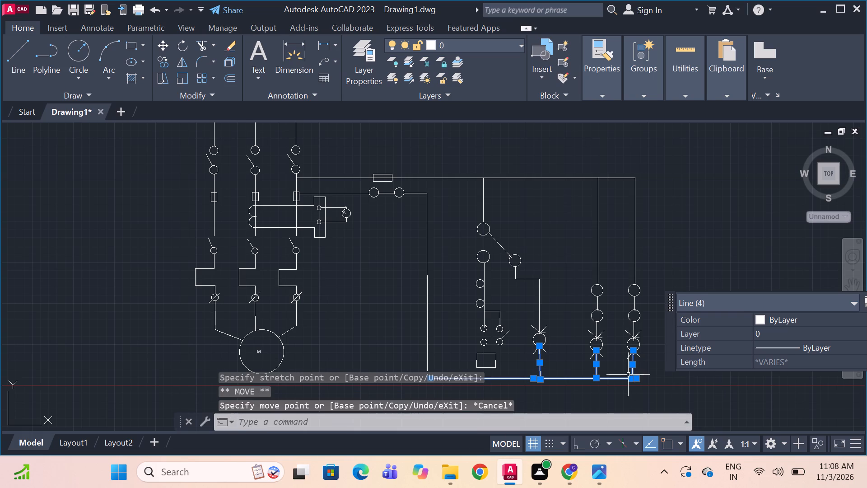
key("space")
key("Escape")
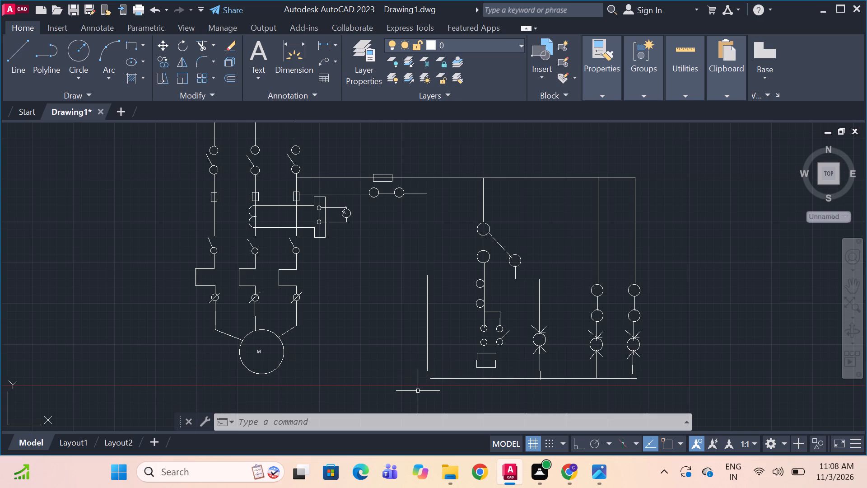
Draw a line closing the corner gap between the bottom line's start and the lower end of the neutral vertical line.
type("l")
key("space")
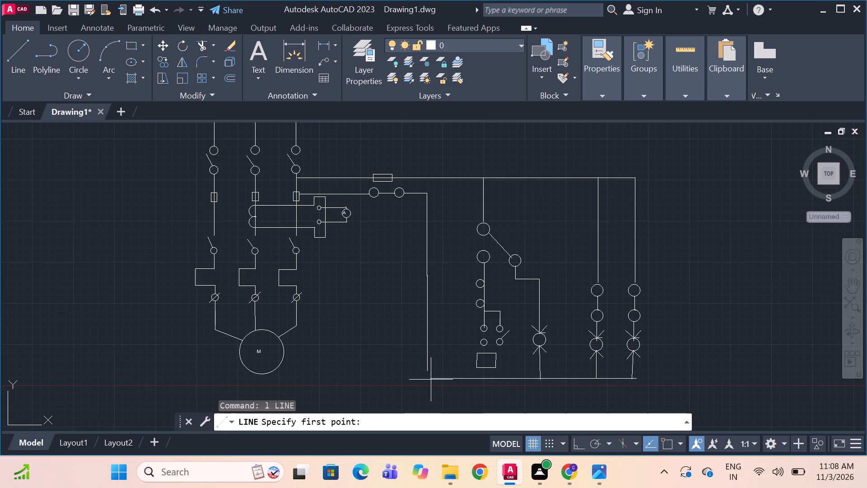
left_click(431, 380)
left_click_drag(427, 378, 428, 374)
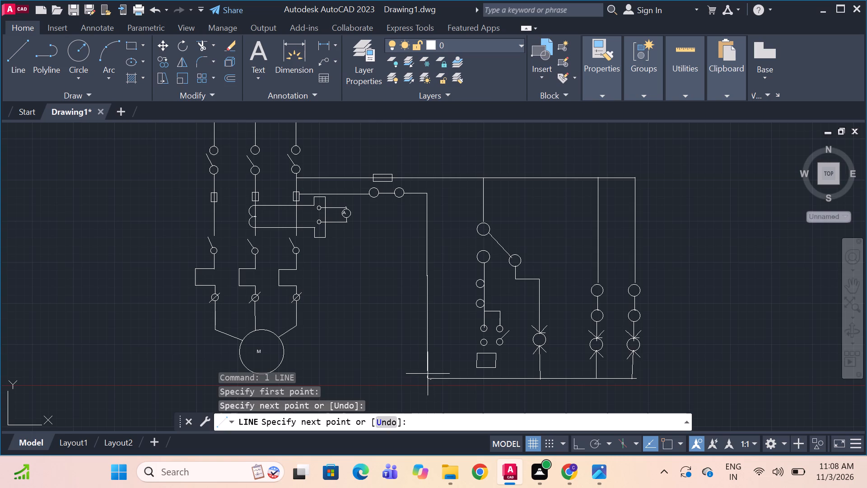
left_click_drag(428, 374, 429, 371)
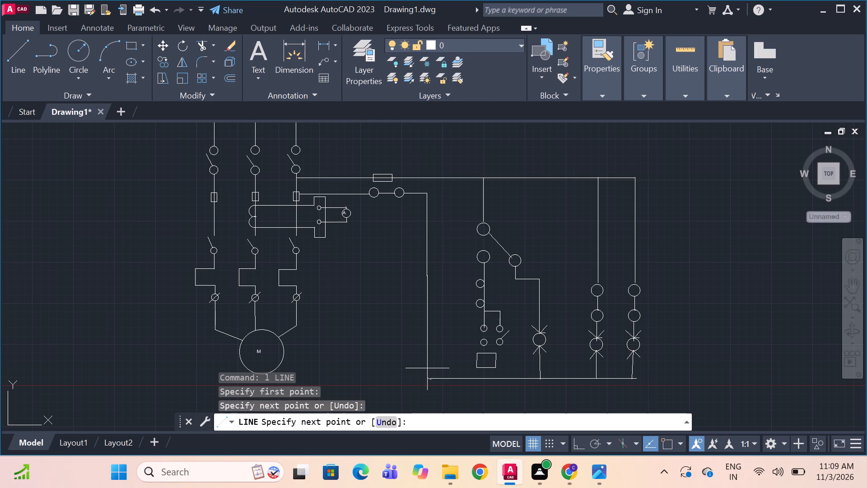
left_click(427, 368)
key("space")
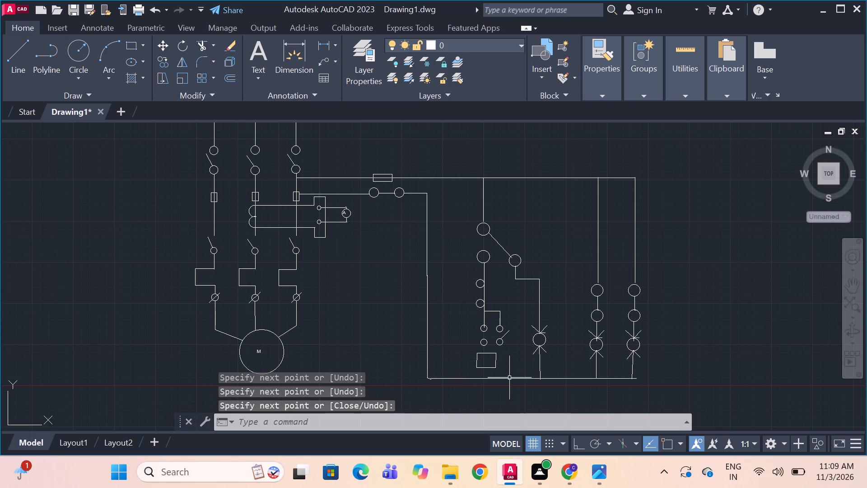
Draw a short vertical line from the middle of the coil rectangle's bottom edge down to the bottom line.
key("l")
key("space")
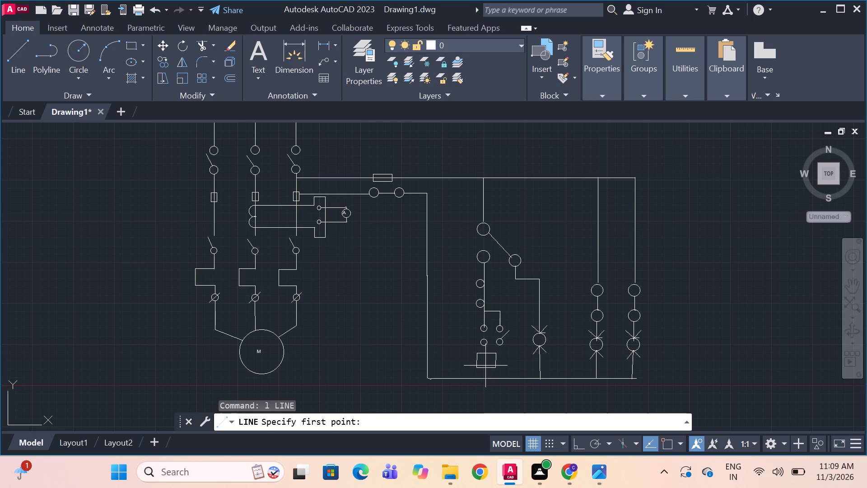
left_click_drag(486, 368, 488, 375)
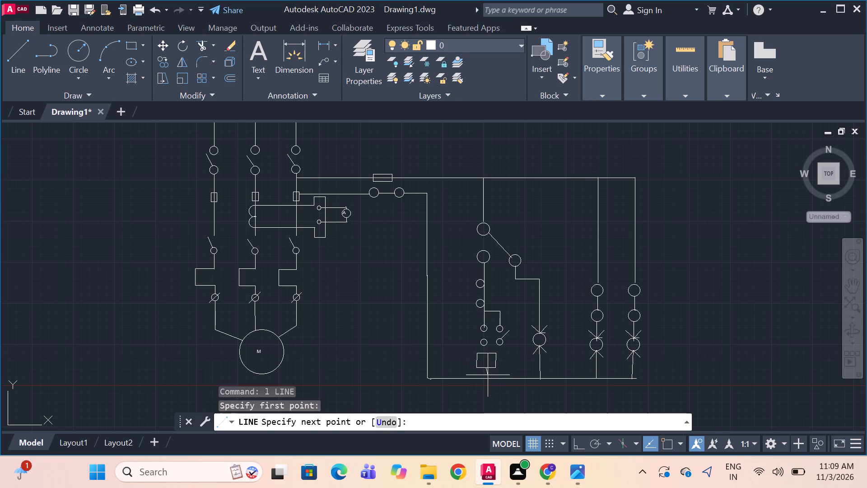
left_click_drag(488, 375, 486, 380)
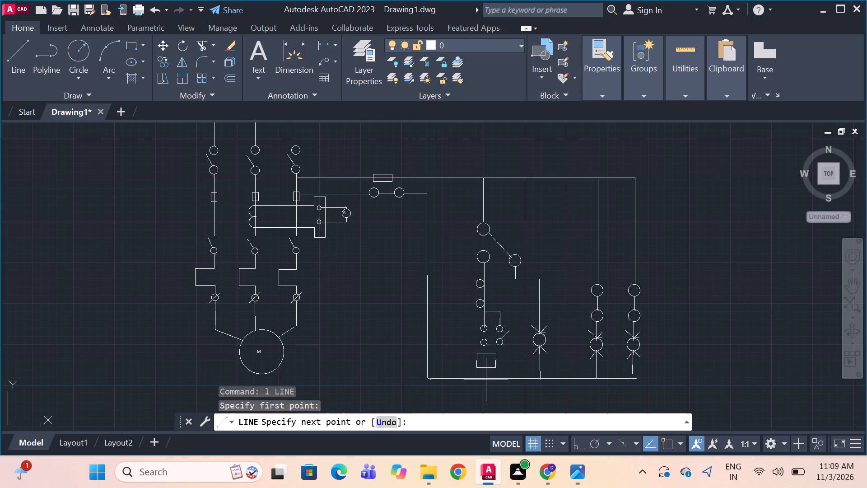
left_click(485, 379)
key("space")
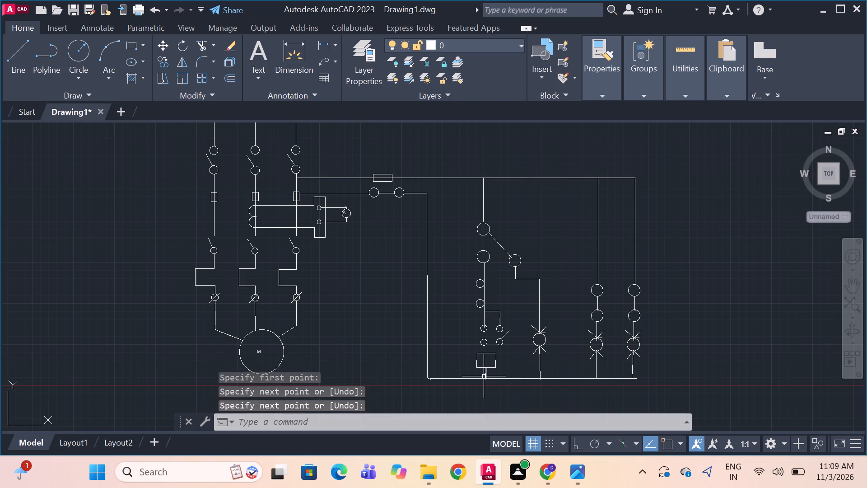
Check the reference diagram and, with snap and ortho on, draw a line about 0.5 long from START's lower circle to the coil rectangle.
key("alt+Tab")
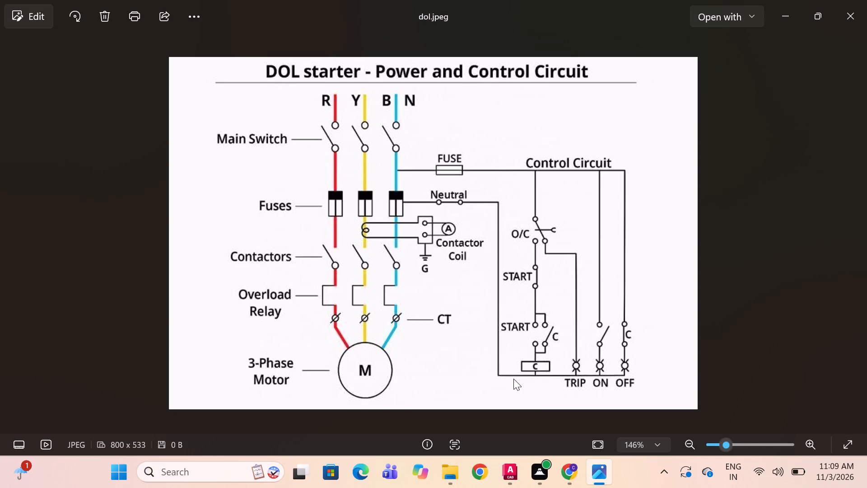
key("alt+Tab")
key("l")
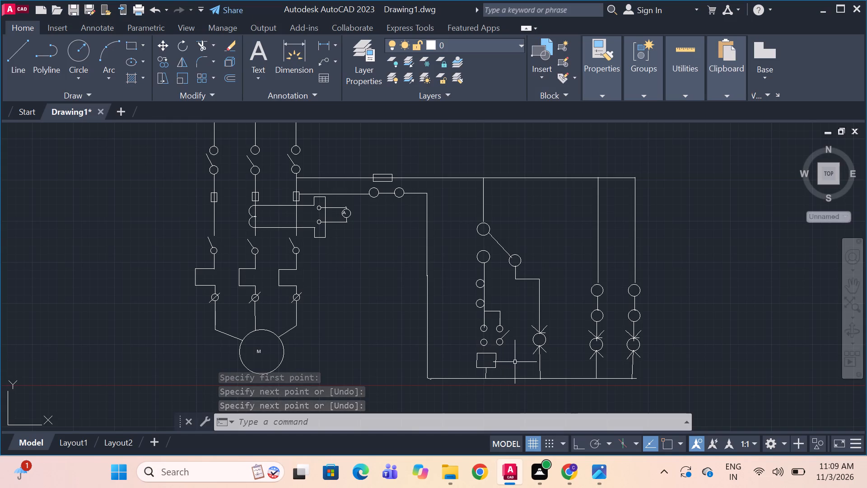
key("space")
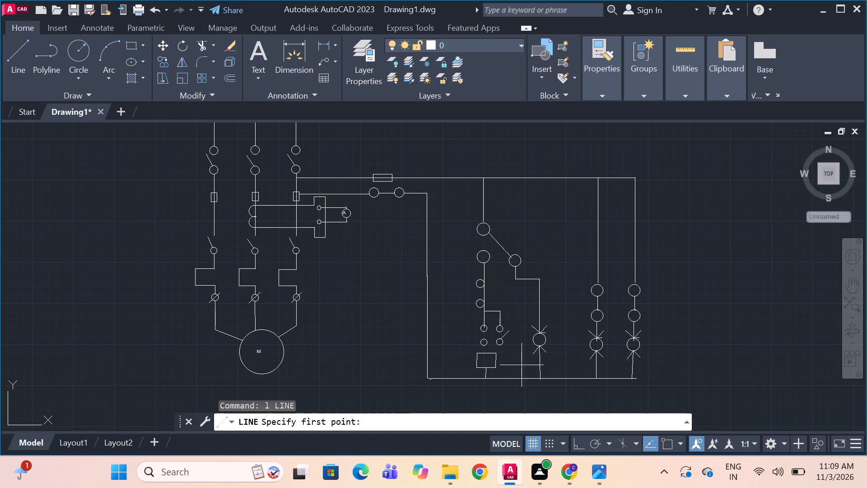
key("F9")
key("F8")
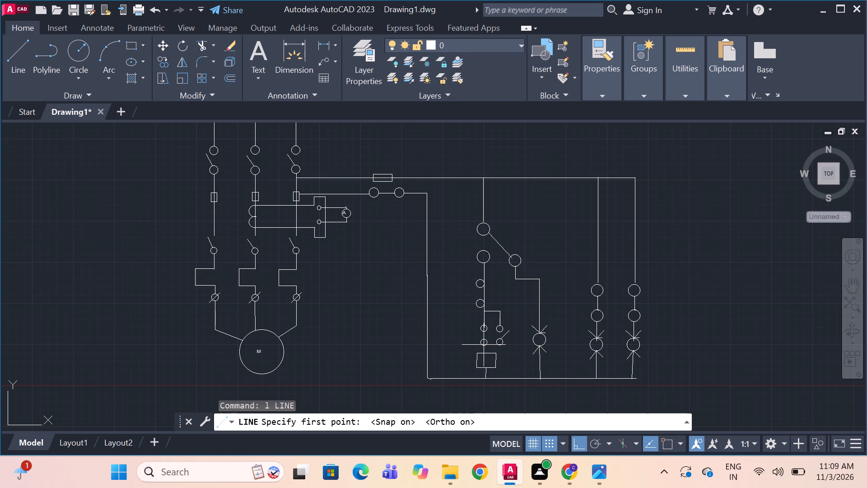
left_click_drag(487, 343, 485, 353)
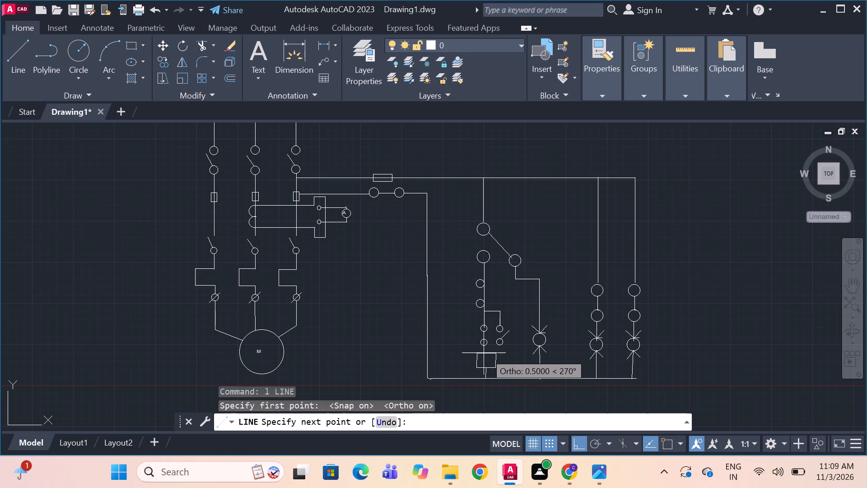
left_click(485, 353)
key("space")
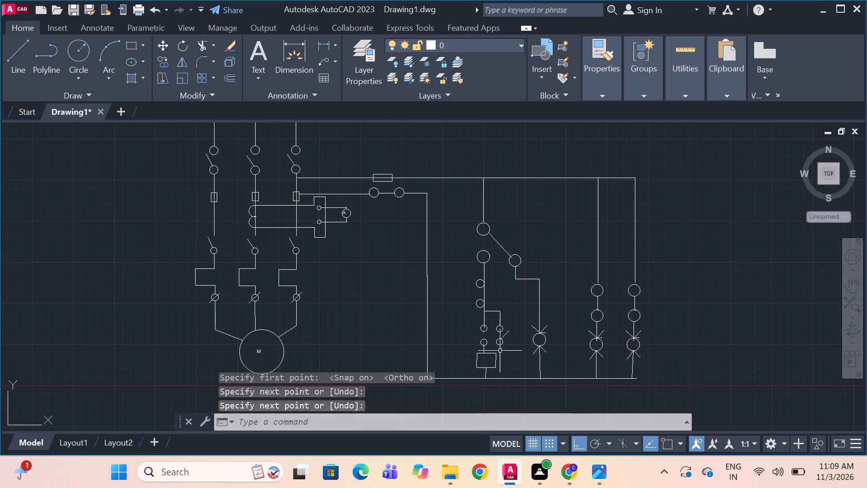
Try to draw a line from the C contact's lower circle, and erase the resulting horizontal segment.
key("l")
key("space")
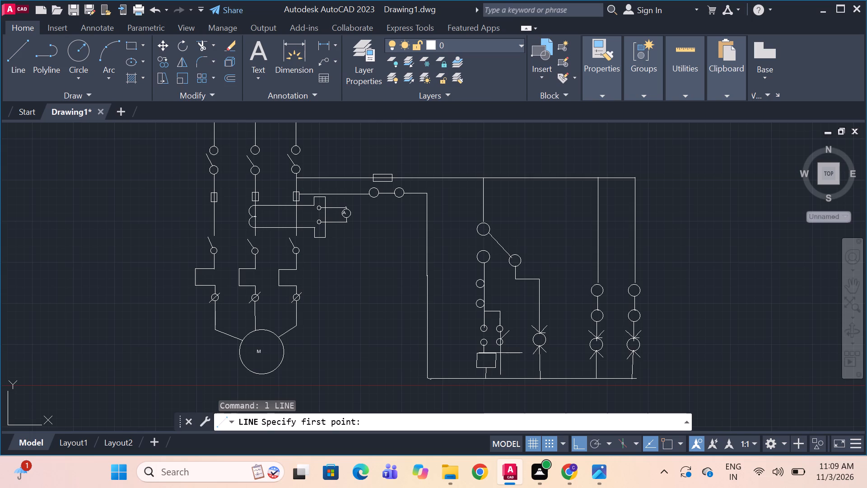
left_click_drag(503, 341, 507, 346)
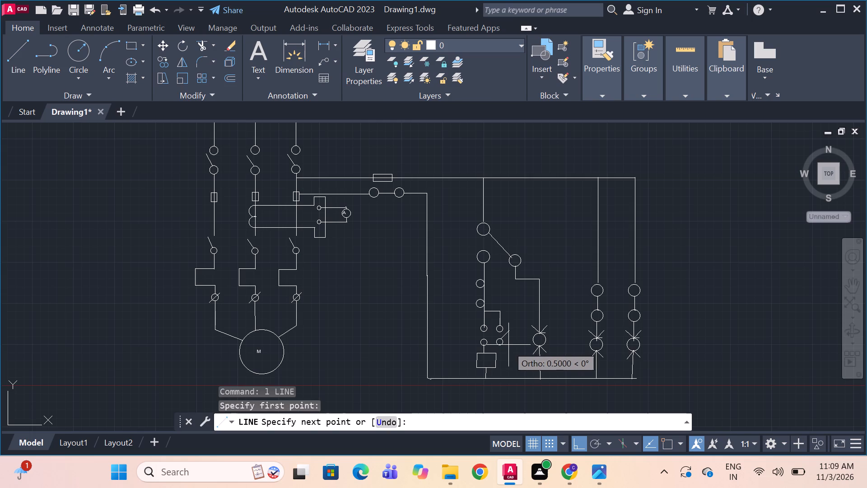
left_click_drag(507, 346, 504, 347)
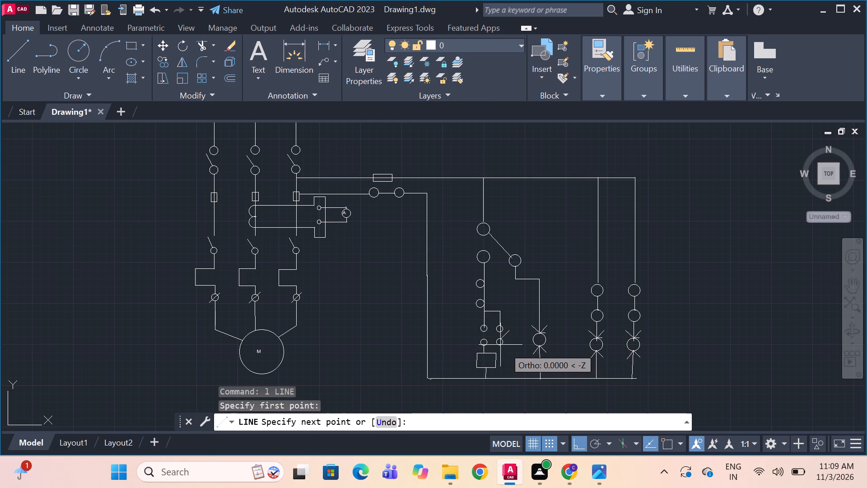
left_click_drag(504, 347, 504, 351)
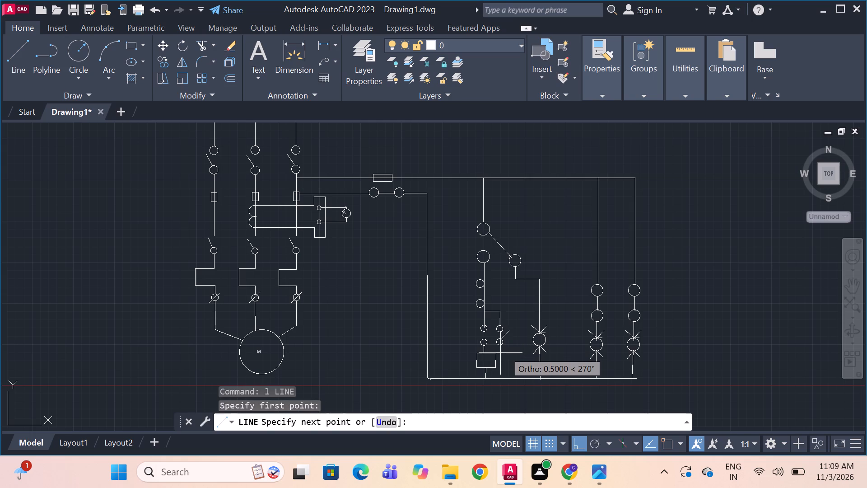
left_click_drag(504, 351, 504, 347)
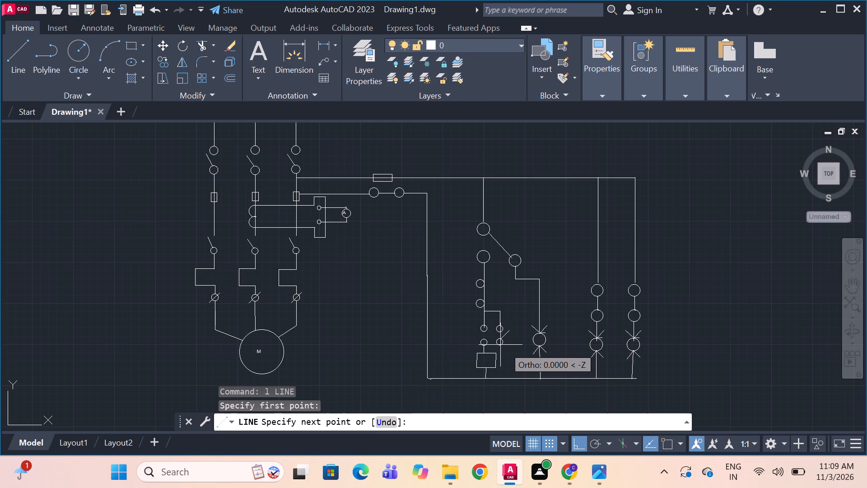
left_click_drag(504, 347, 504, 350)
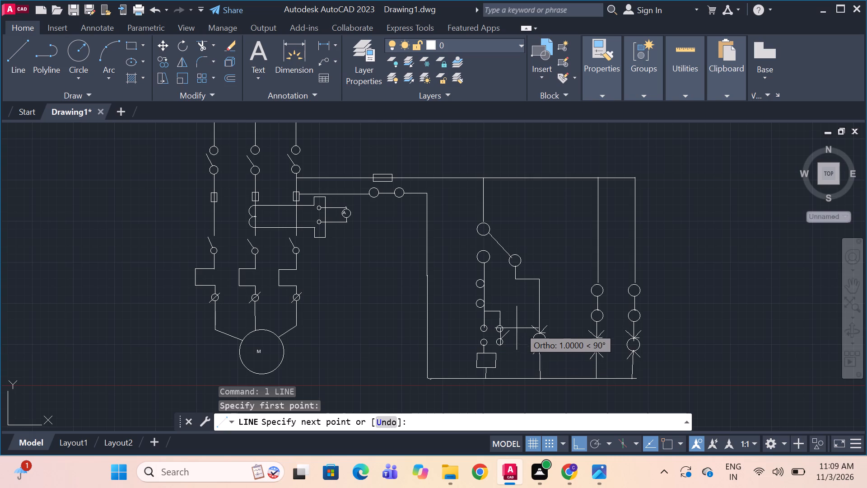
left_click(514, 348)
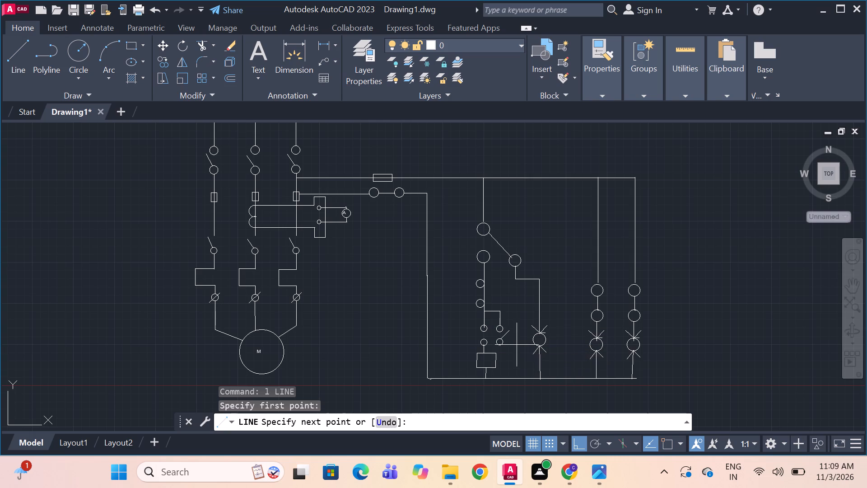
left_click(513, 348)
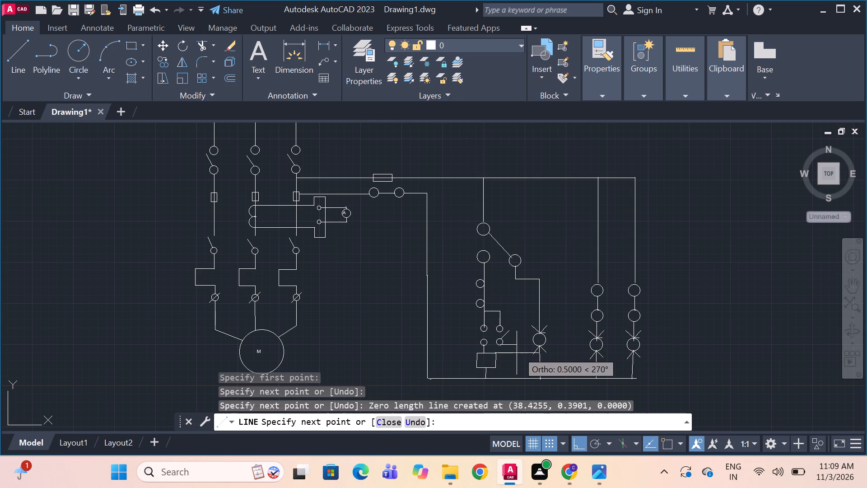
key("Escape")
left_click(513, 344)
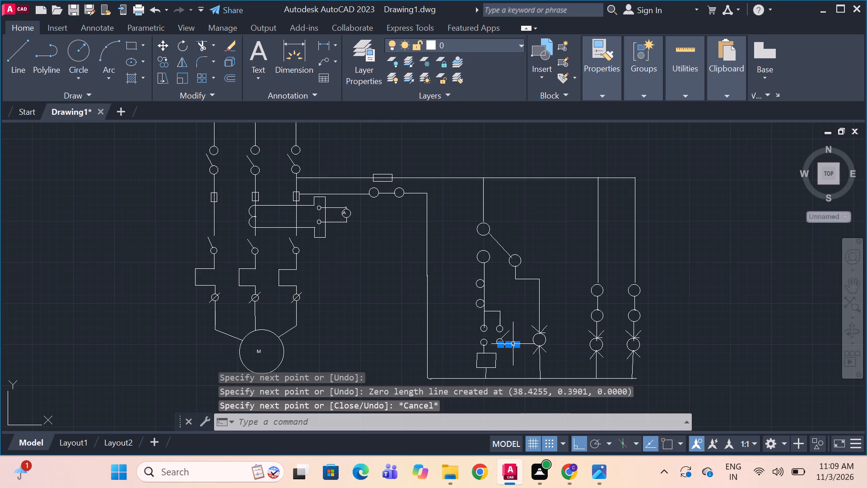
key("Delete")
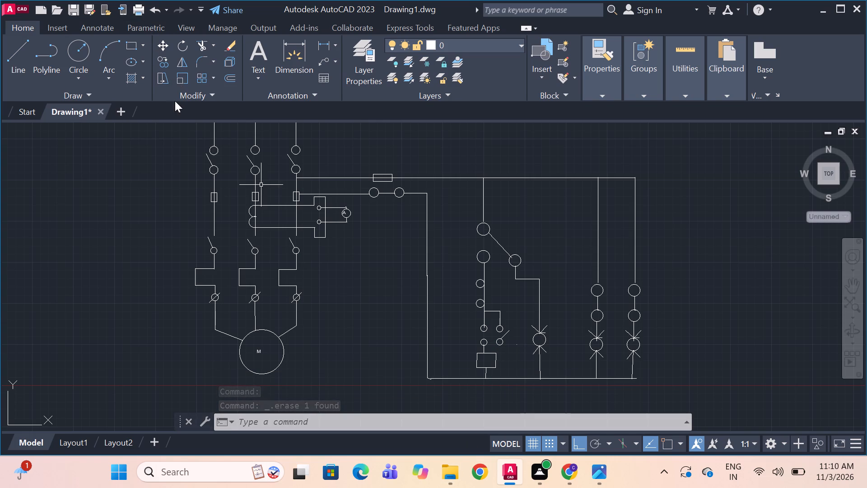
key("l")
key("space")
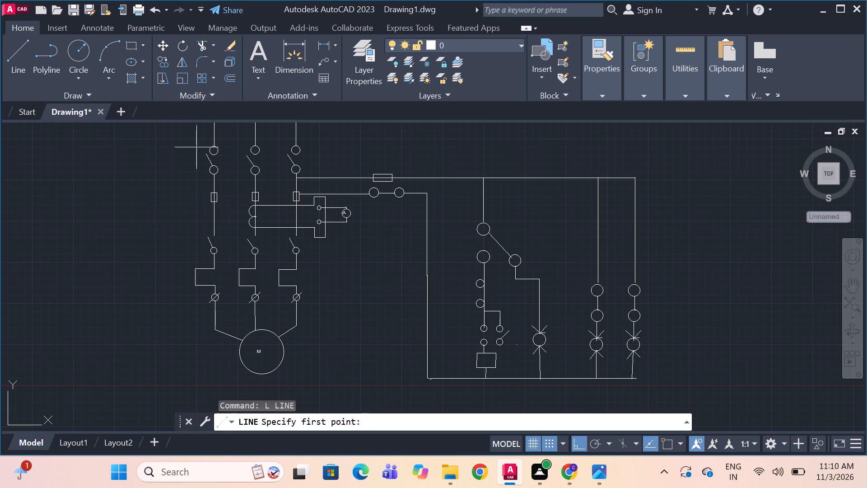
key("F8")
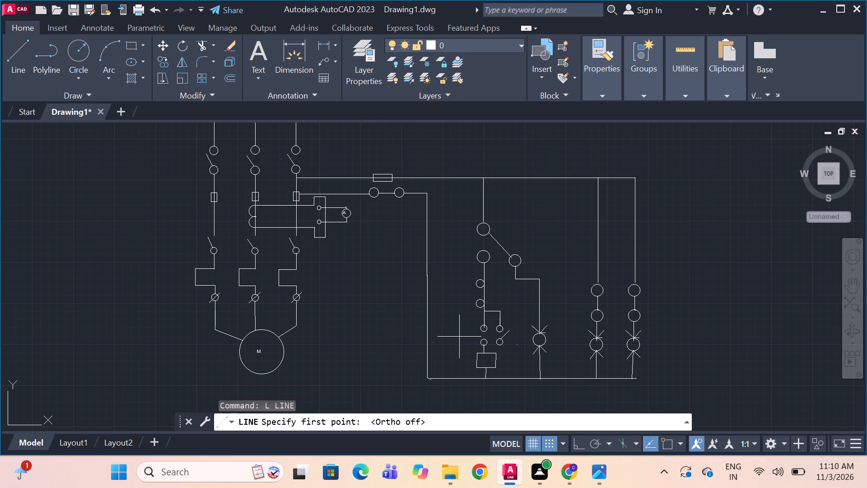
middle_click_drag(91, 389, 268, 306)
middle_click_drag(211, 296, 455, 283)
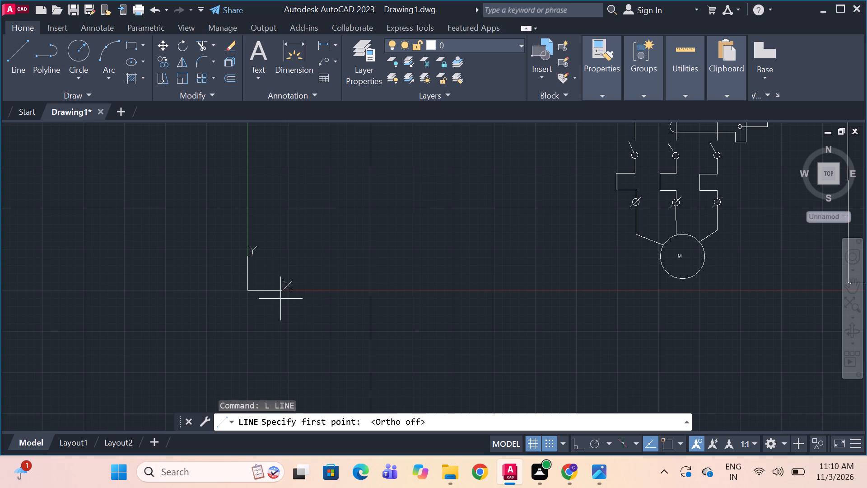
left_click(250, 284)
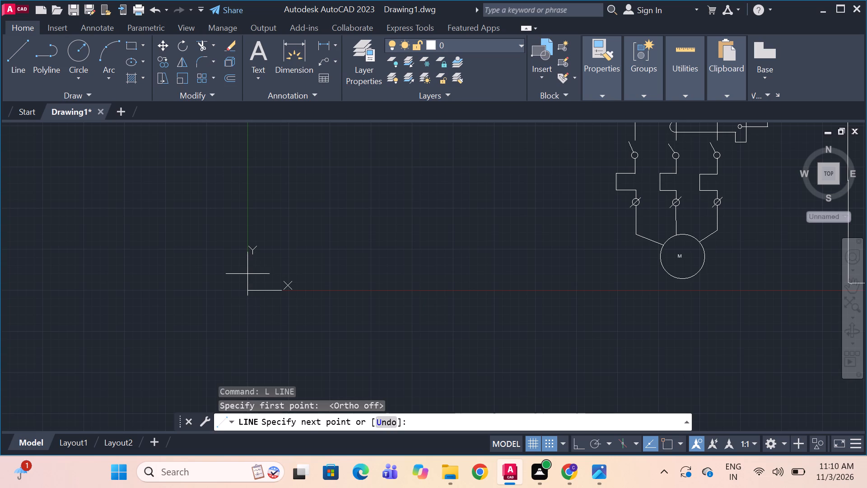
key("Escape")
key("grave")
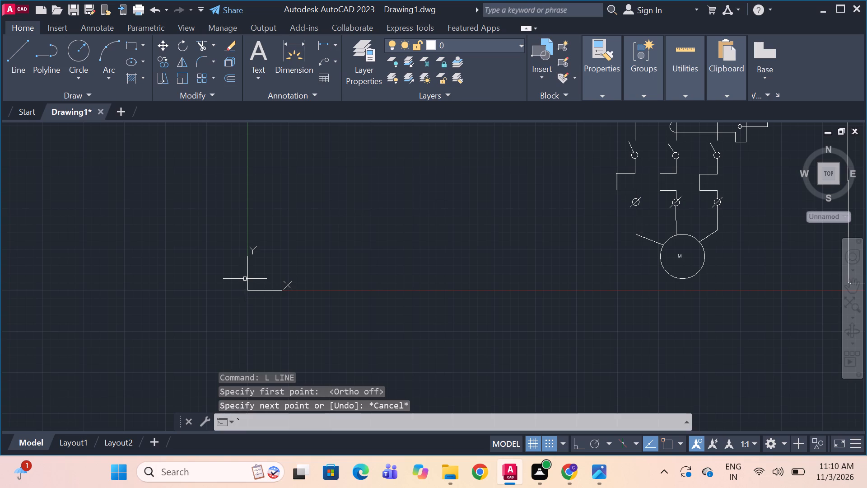
Move the UCS origin down and to the left, farther away from the circuit drawing.
left_click(247, 279)
left_click_drag(246, 292, 219, 302)
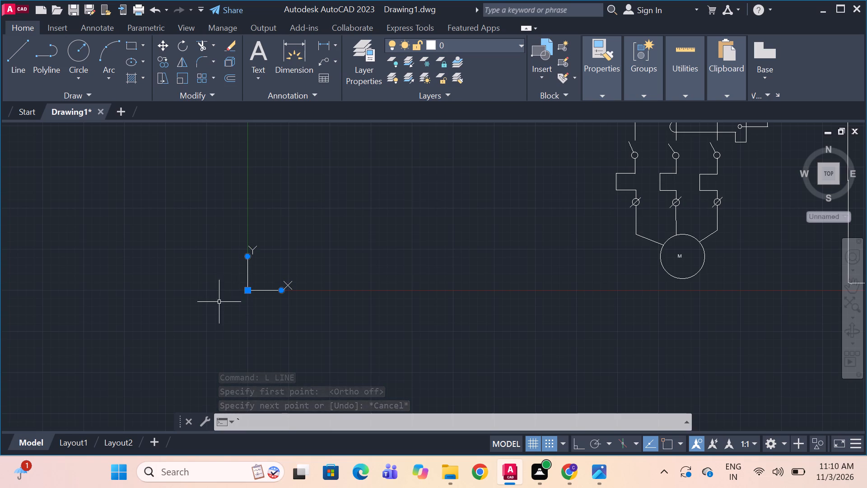
left_click_drag(219, 302, 182, 331)
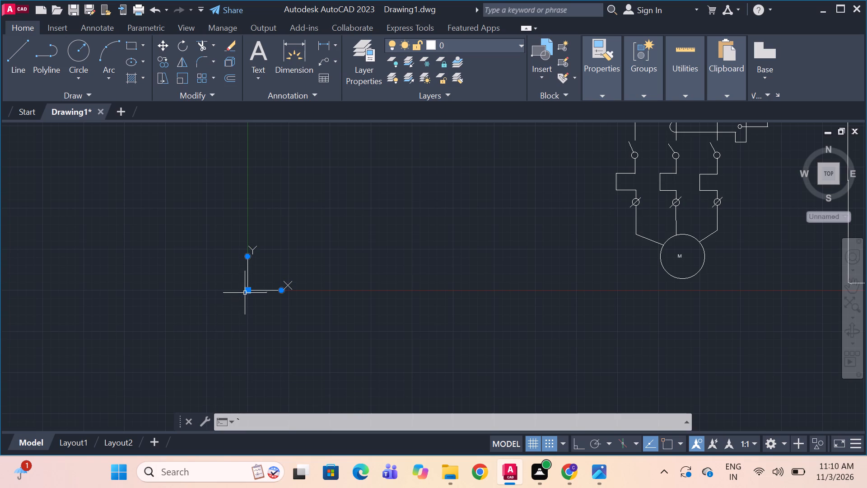
left_click_drag(245, 291, 241, 289)
left_click_drag(247, 290, 249, 291)
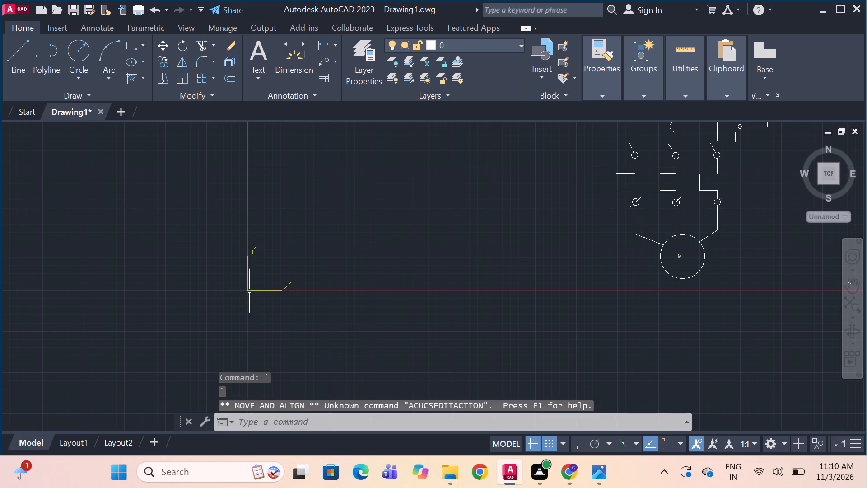
left_click_drag(249, 291, 206, 323)
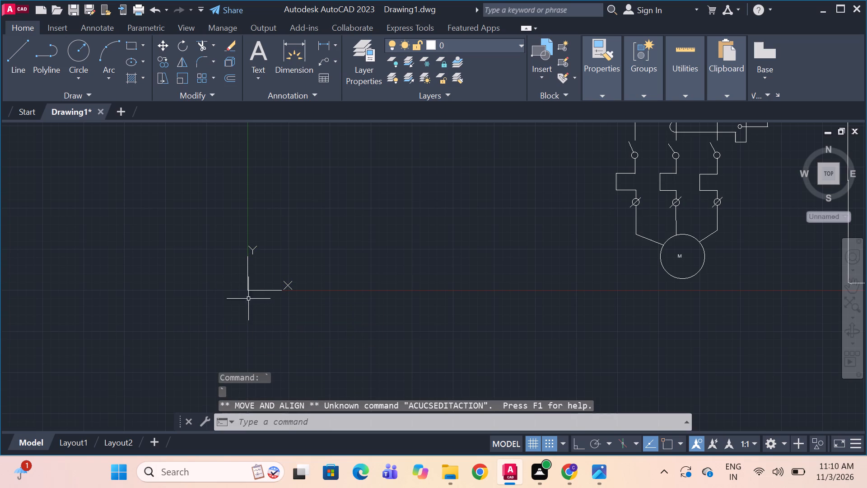
left_click(253, 289)
left_click(256, 290)
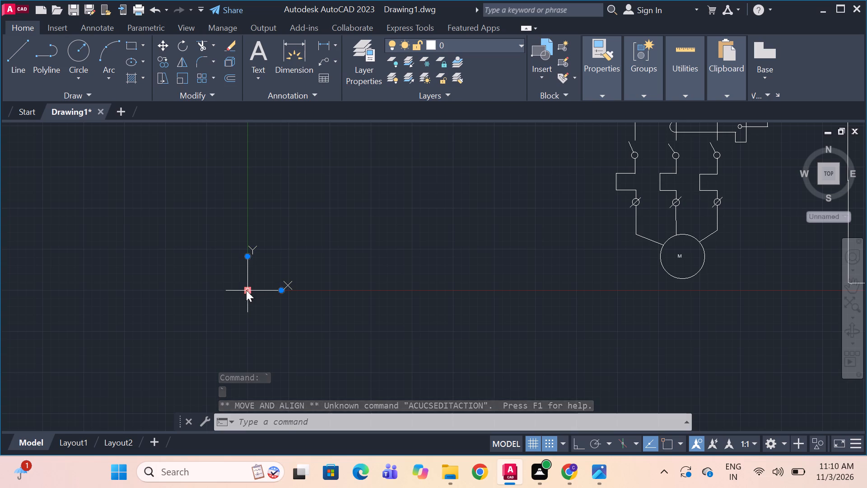
left_click_drag(246, 290, 63, 422)
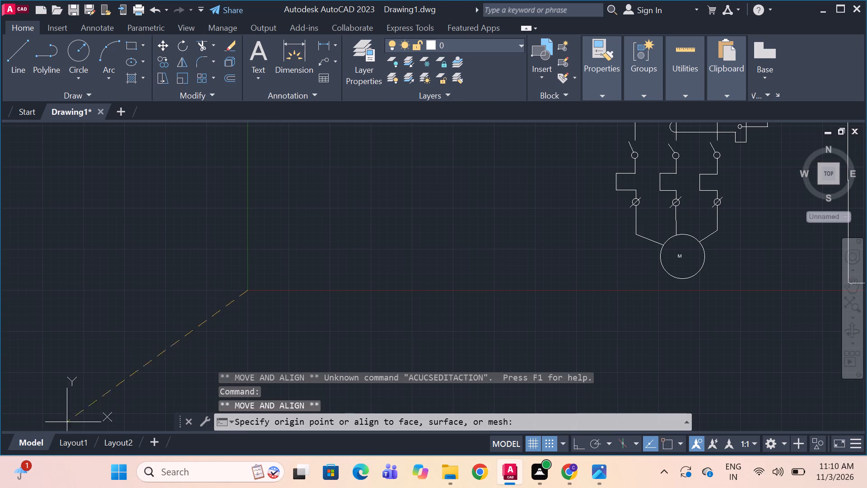
left_click_drag(63, 422, 51, 427)
left_click(51, 427)
Move the control circuit's horizontal bottom line straight down, leaving a gap below the coil and lamp lines.
middle_click_drag(688, 277, 684, 277)
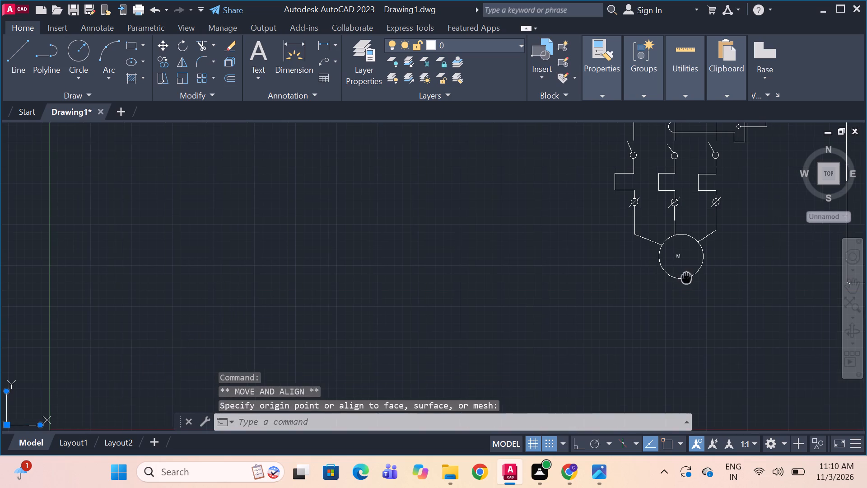
middle_click_drag(684, 277, 182, 264)
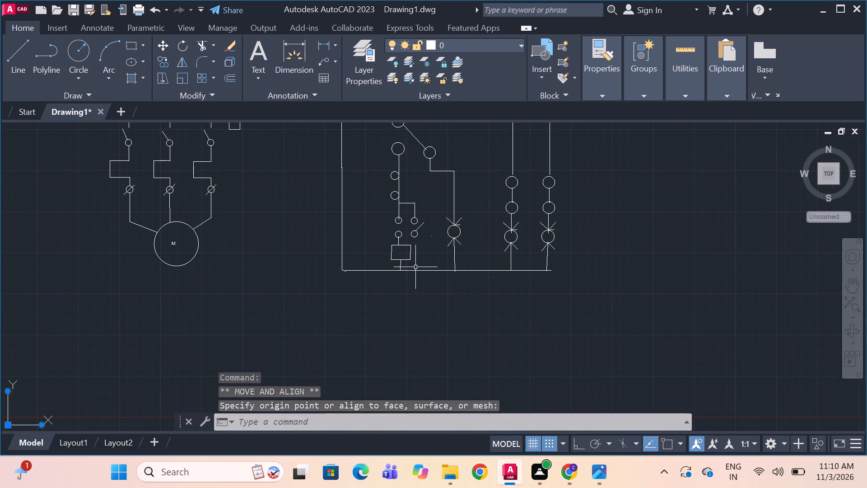
left_click(423, 270)
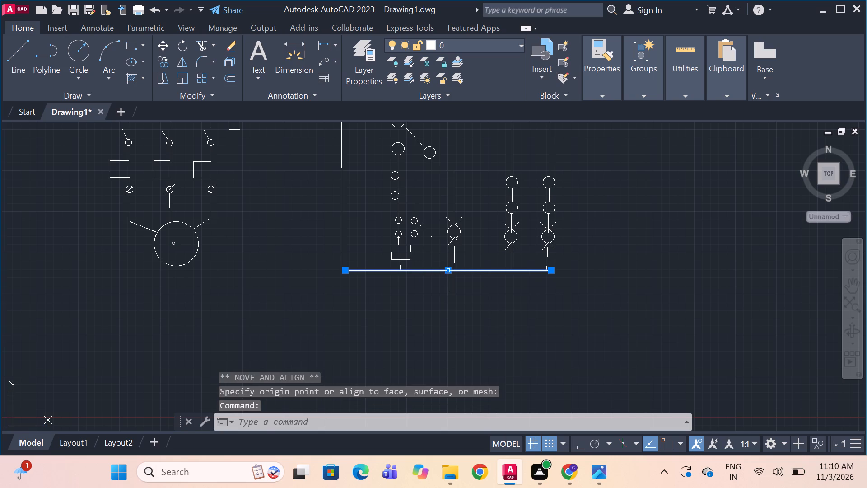
left_click_drag(447, 269, 454, 308)
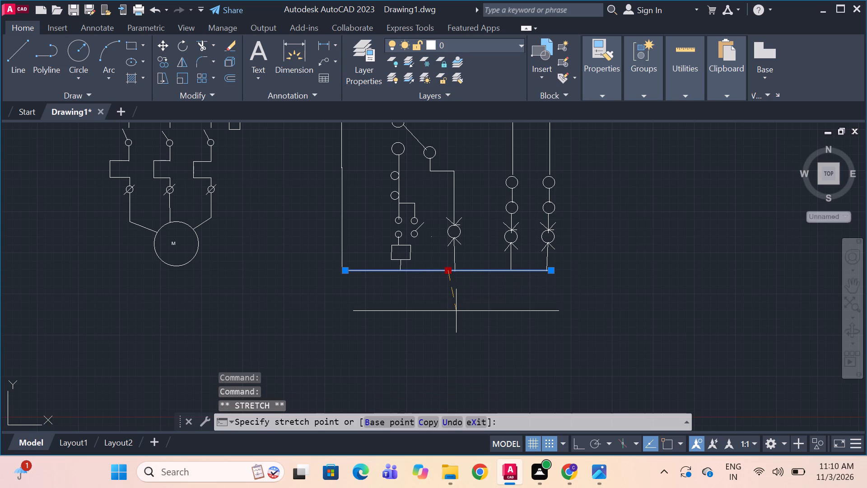
left_click_drag(454, 308, 452, 310)
left_click(452, 310)
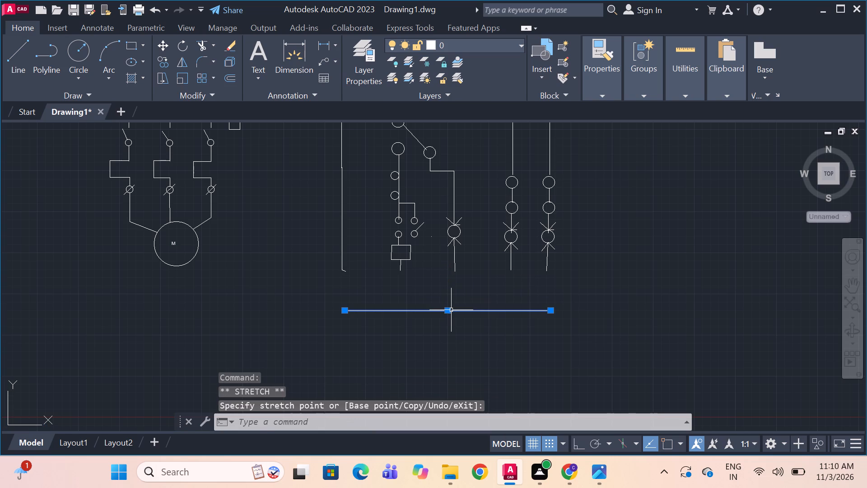
Draw a line from the control circuit's outer vertical line down to the lowered bottom line, with a short horizontal segment joining its end.
key("l")
key("space")
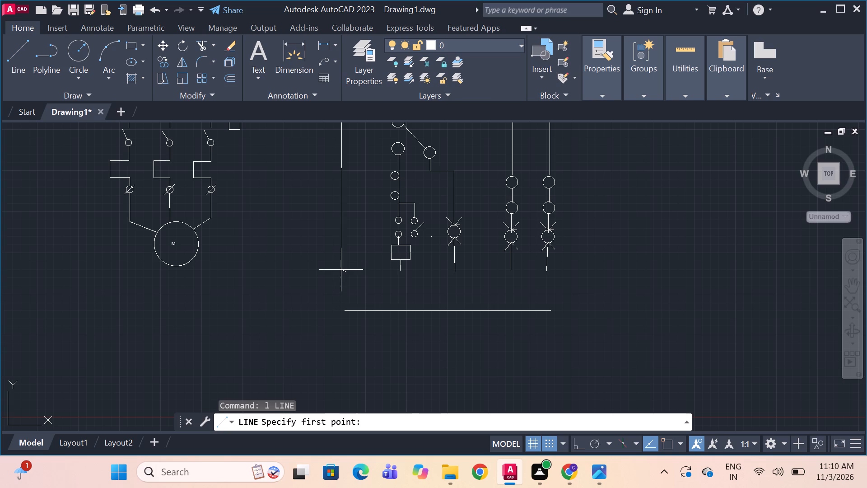
left_click_drag(344, 268, 342, 314)
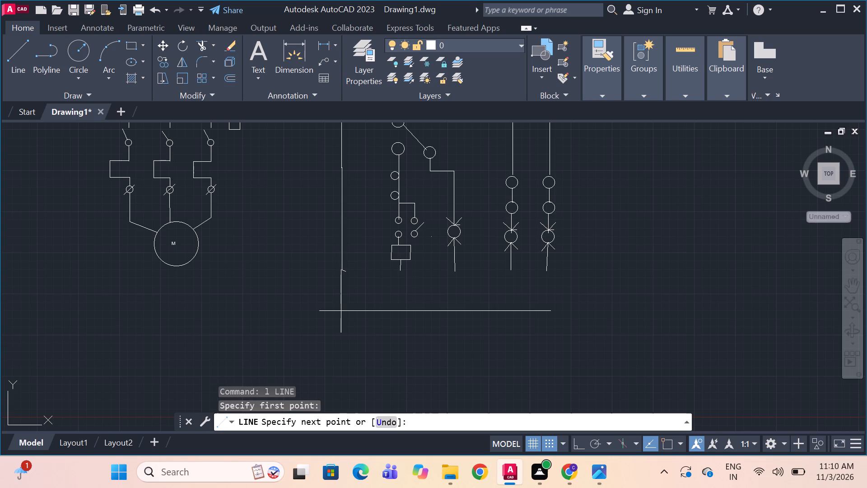
left_click_drag(342, 314, 342, 314)
left_click(342, 314)
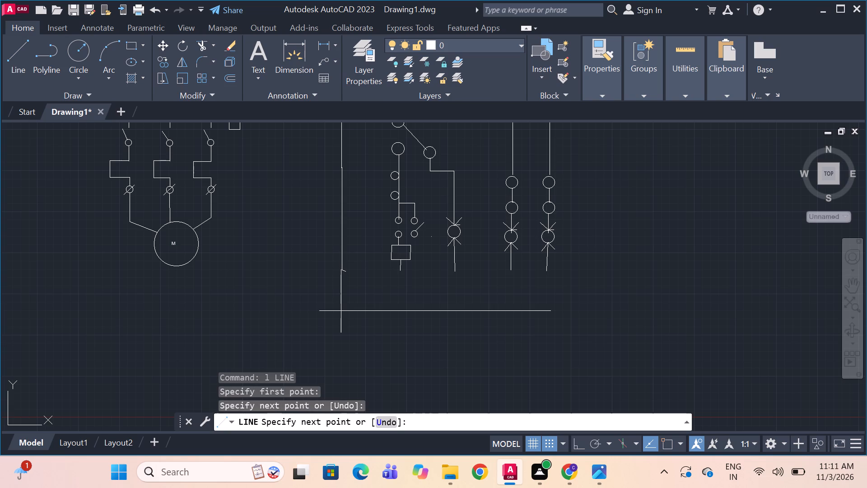
left_click(346, 314)
key("space")
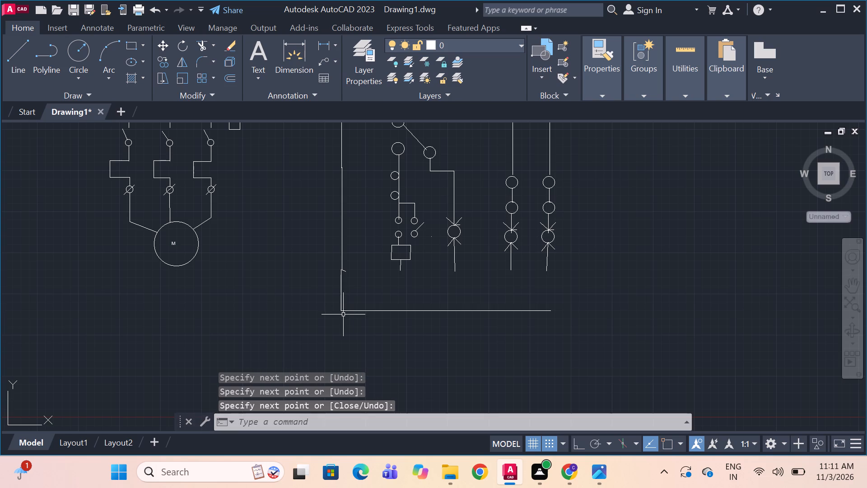
Erase the short line hanging below the coil rectangle.
left_click(401, 267)
key("Delete")
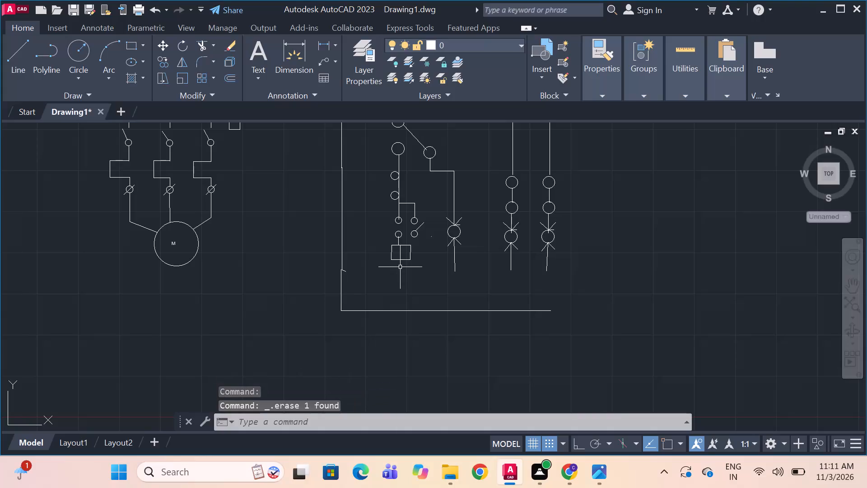
Move the coil rectangle straight down, leaving a gap below the START contact's short line.
left_click(410, 253)
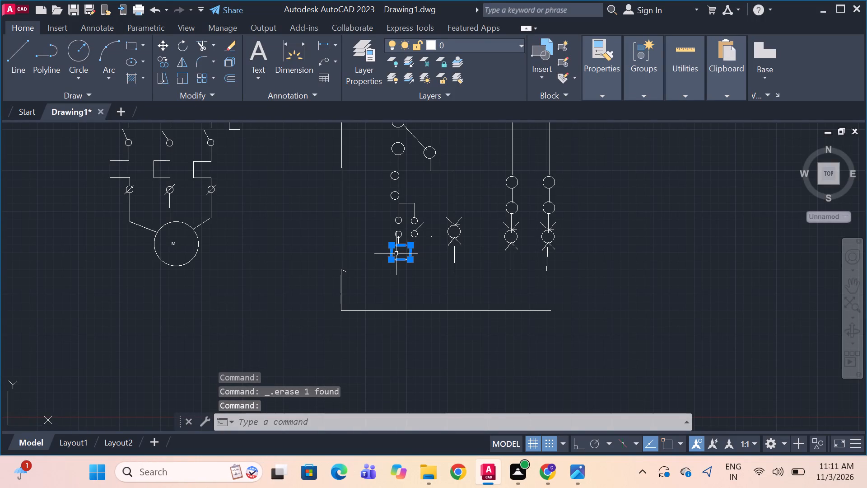
key("m")
key("space")
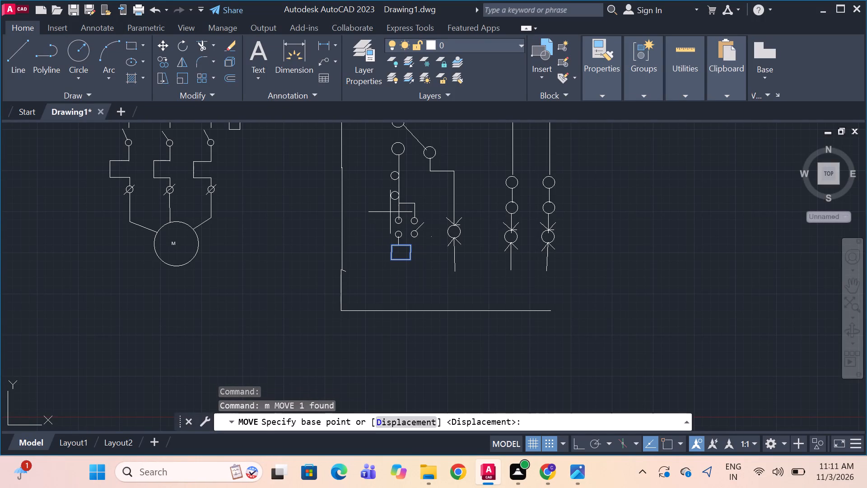
left_click_drag(402, 254, 402, 258)
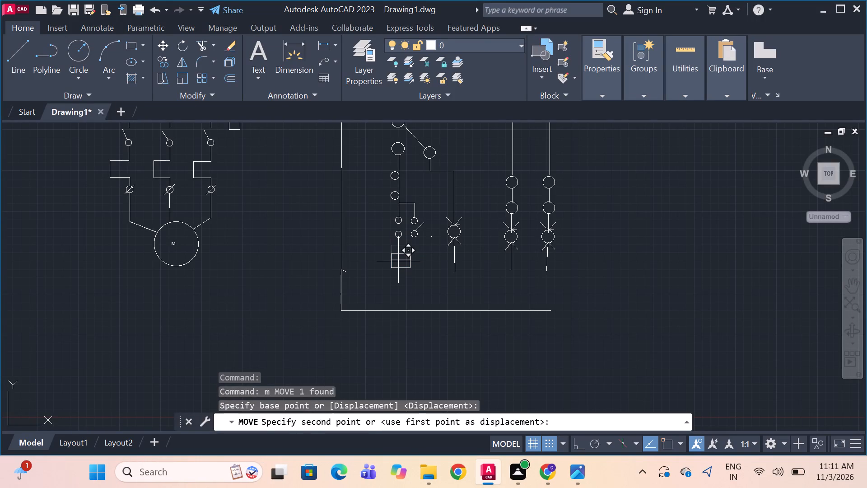
left_click_drag(402, 258, 396, 268)
left_click(396, 268)
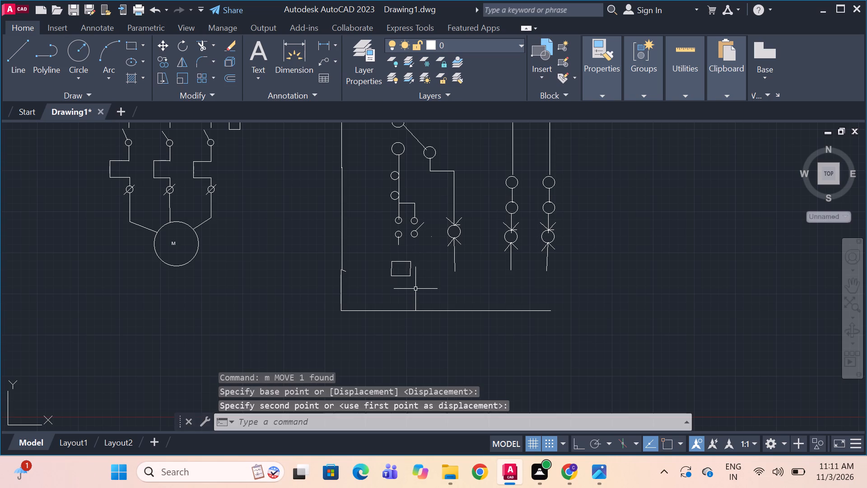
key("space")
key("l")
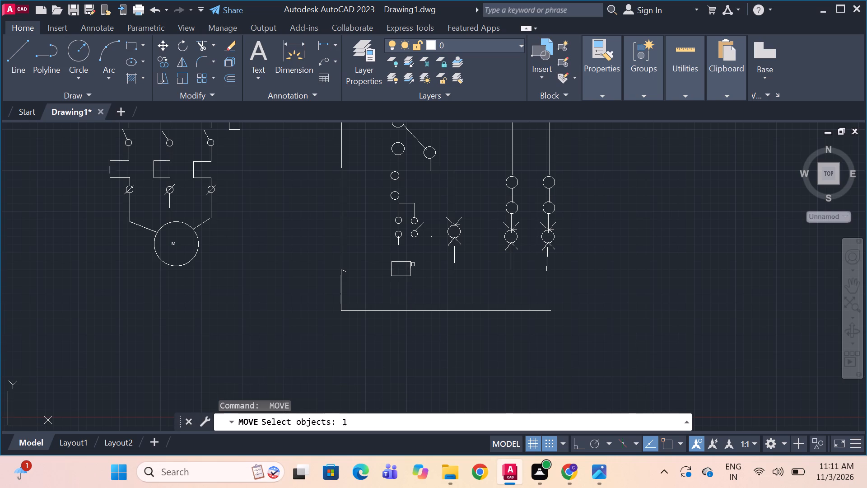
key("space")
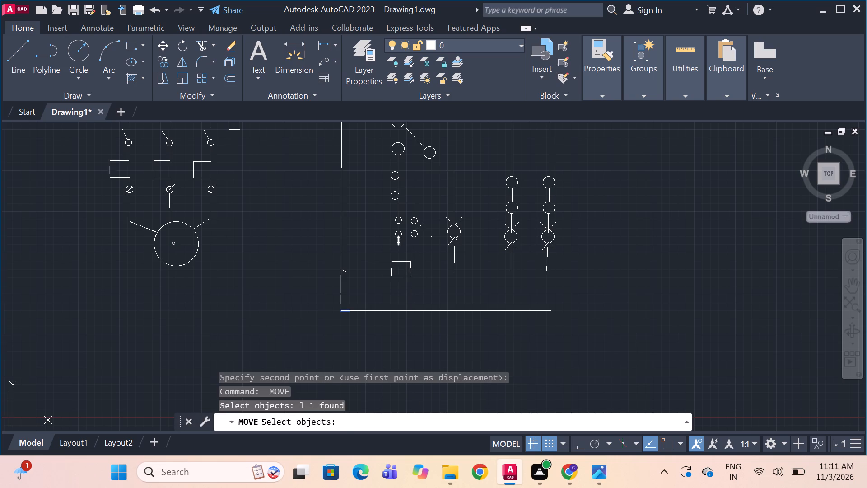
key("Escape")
Draw a vertical line from the end of the START contact's short lower line to the coil rectangle's top edge.
key("l")
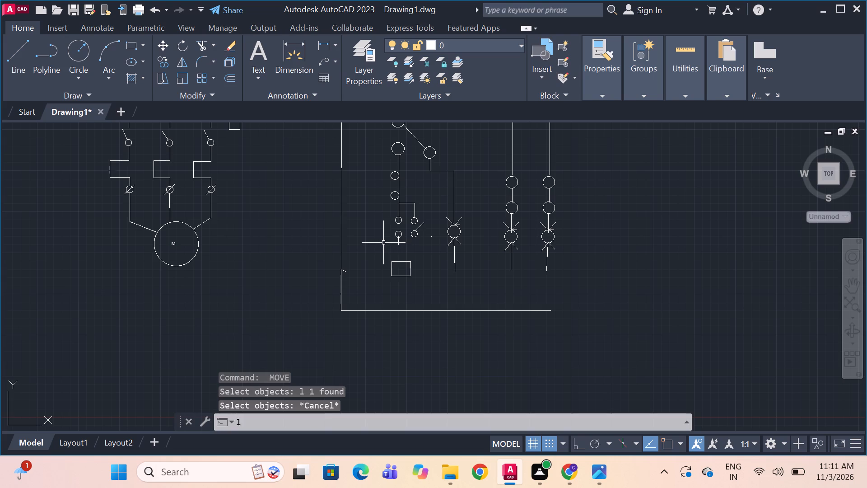
key("space")
left_click_drag(401, 243, 401, 243)
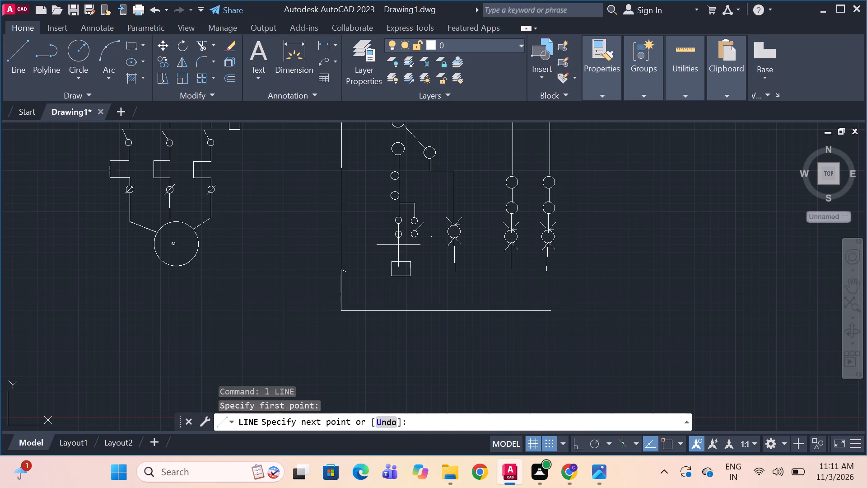
left_click_drag(401, 243, 399, 266)
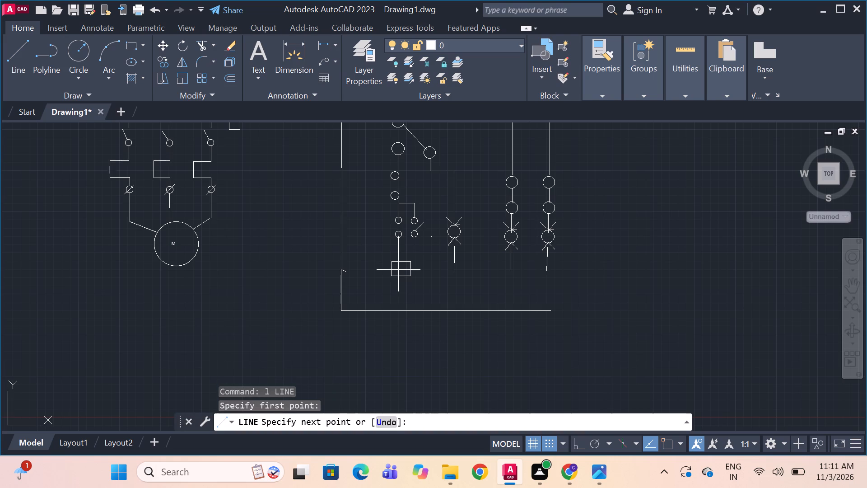
left_click_drag(399, 266, 399, 264)
left_click(399, 264)
key("space")
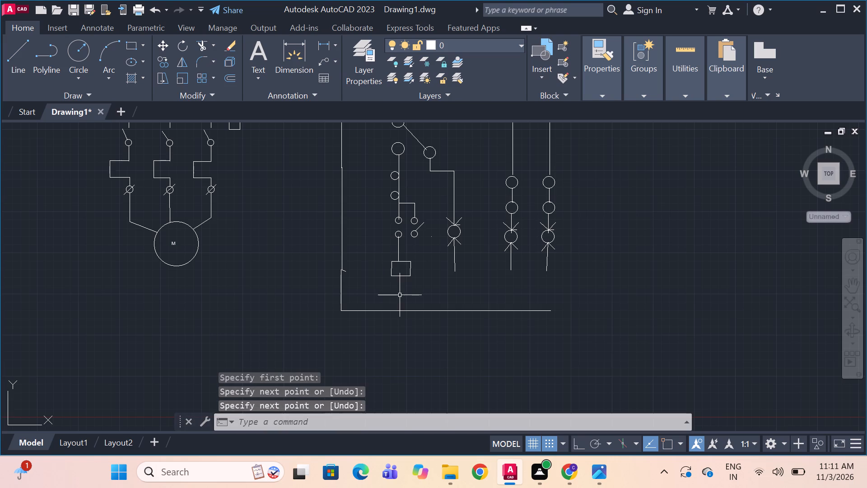
Draw a vertical line from the circuit's bottom line up to the coil rectangle's bottom edge.
key("l")
key("space")
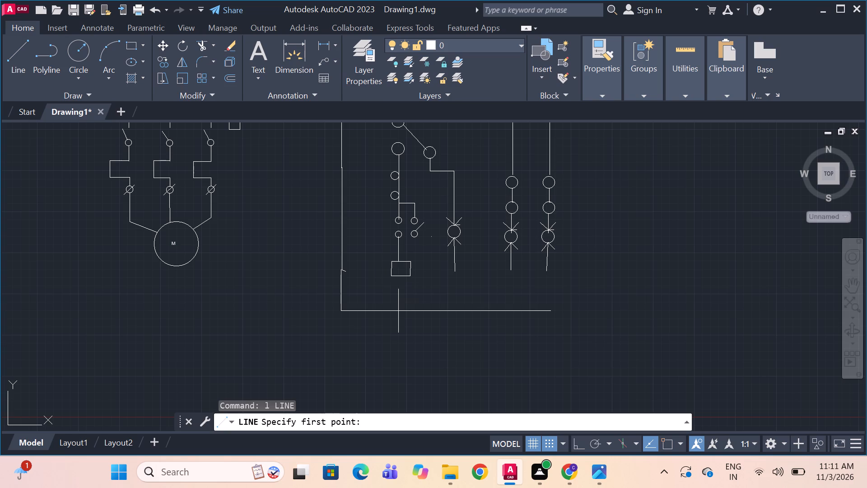
left_click_drag(395, 312, 399, 287)
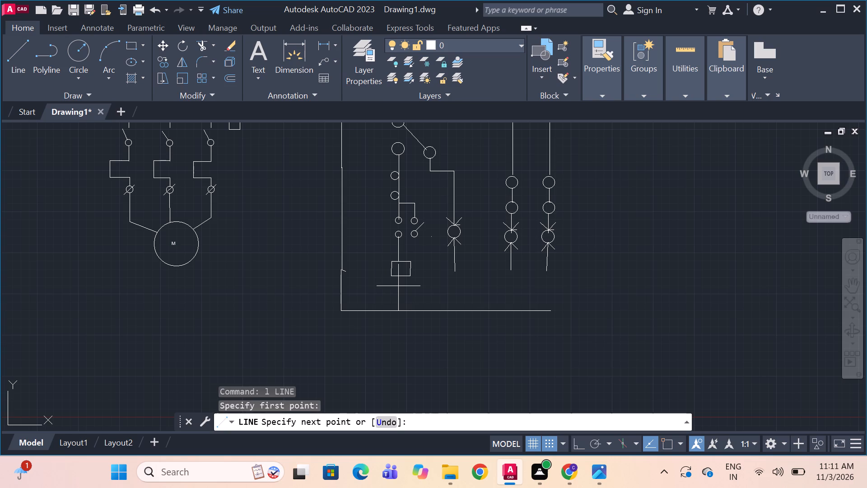
left_click_drag(399, 287, 400, 276)
left_click_drag(400, 276, 401, 278)
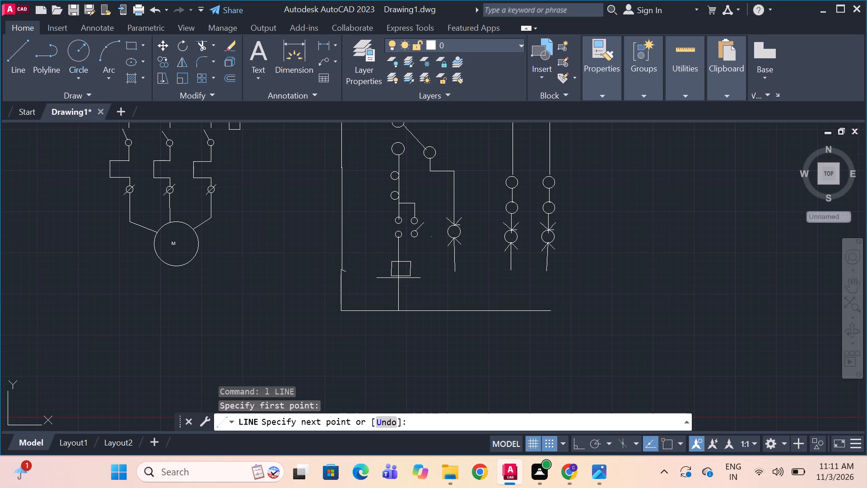
left_click_drag(401, 278, 401, 277)
left_click(401, 277)
key("space")
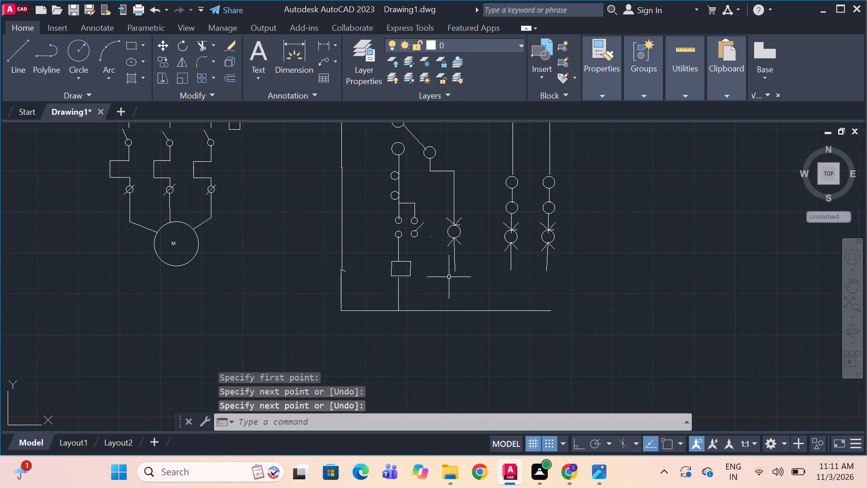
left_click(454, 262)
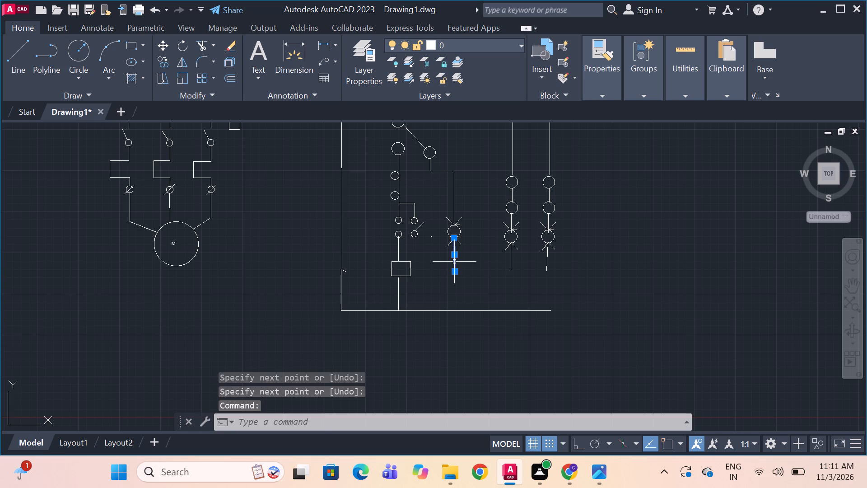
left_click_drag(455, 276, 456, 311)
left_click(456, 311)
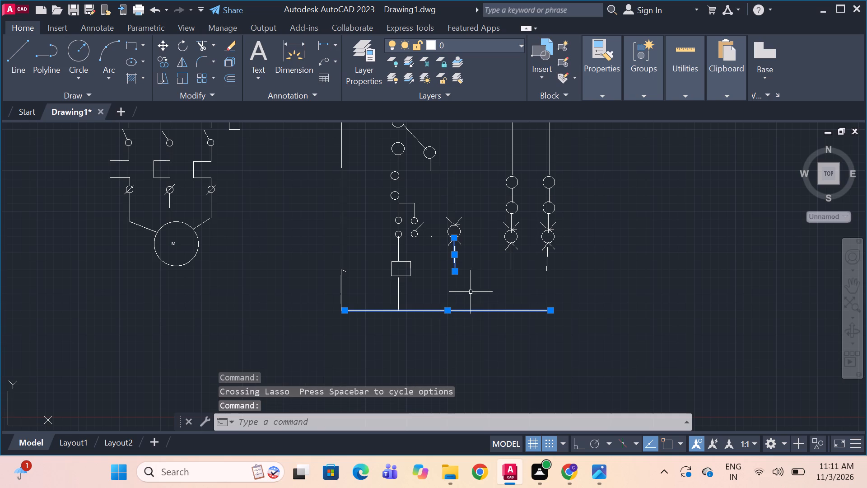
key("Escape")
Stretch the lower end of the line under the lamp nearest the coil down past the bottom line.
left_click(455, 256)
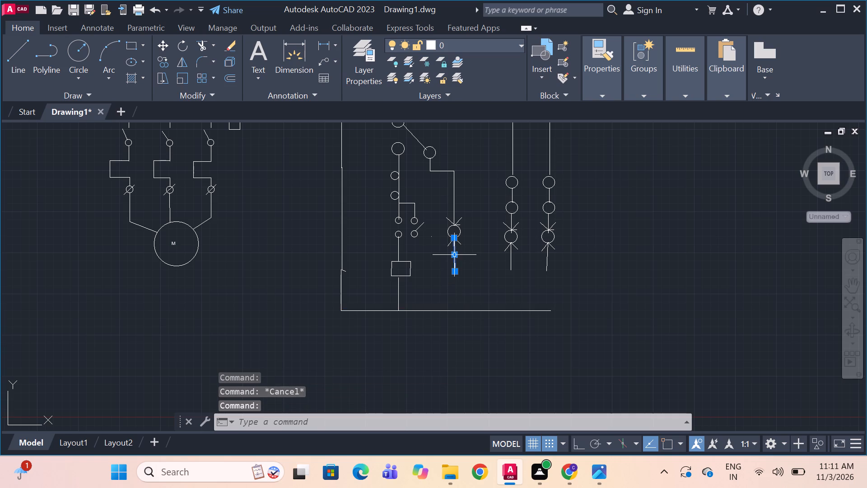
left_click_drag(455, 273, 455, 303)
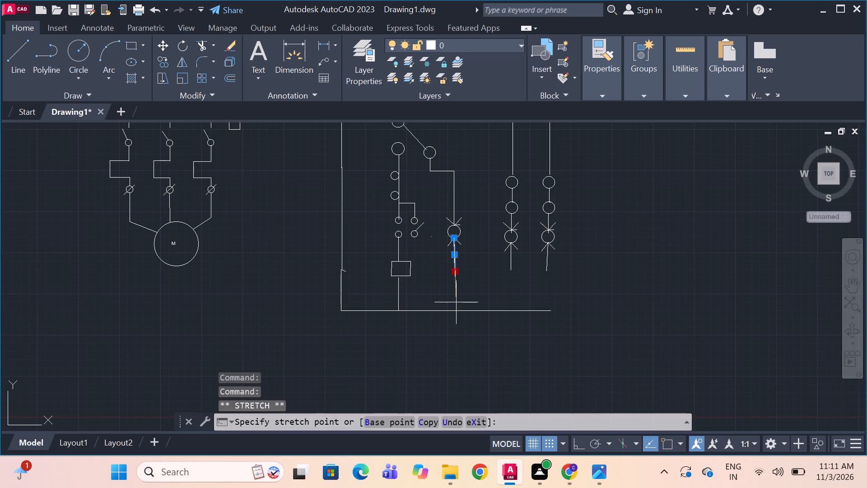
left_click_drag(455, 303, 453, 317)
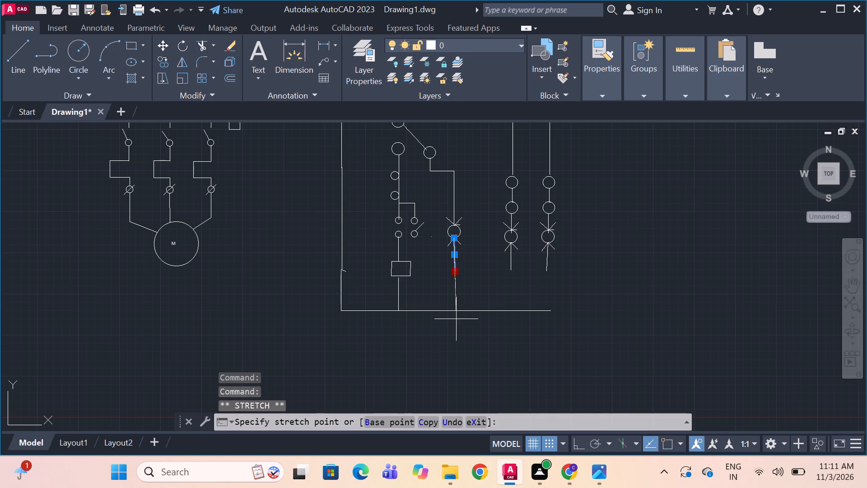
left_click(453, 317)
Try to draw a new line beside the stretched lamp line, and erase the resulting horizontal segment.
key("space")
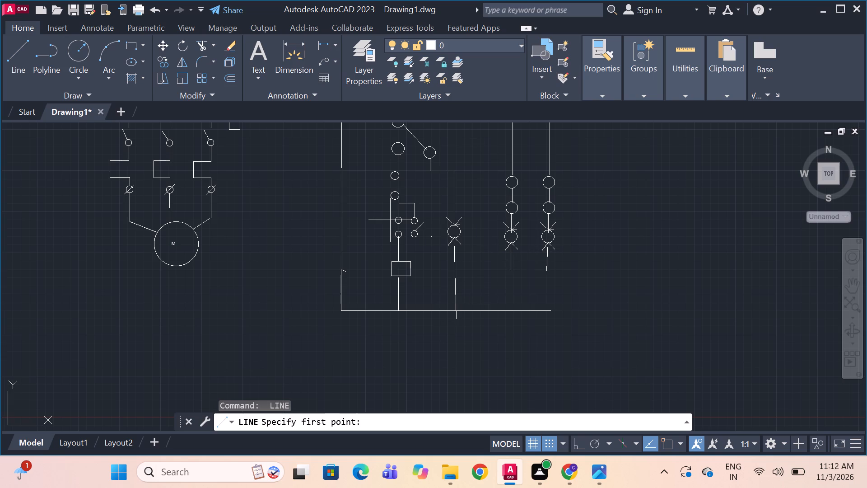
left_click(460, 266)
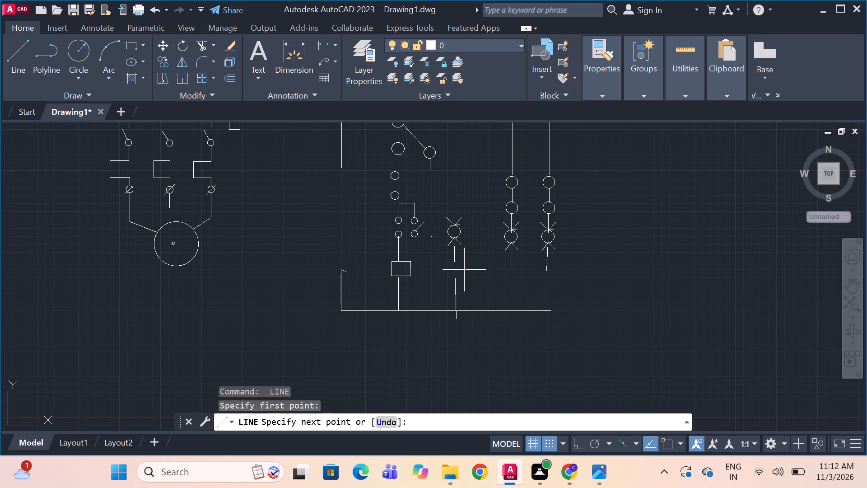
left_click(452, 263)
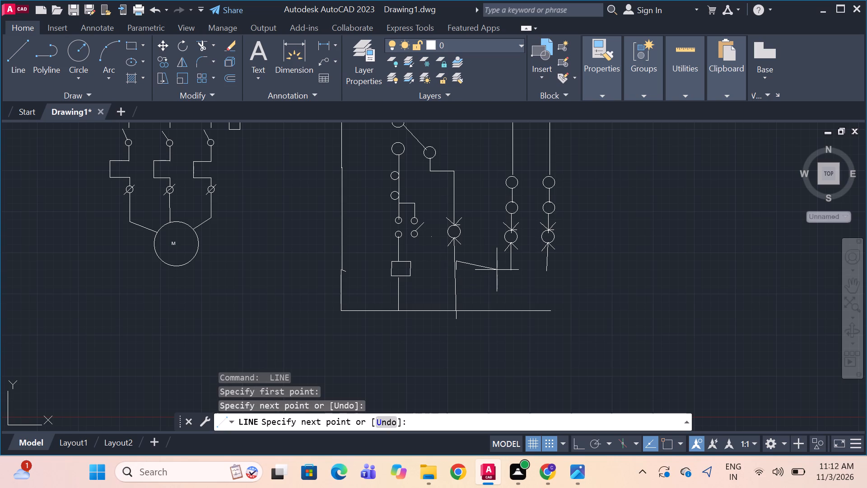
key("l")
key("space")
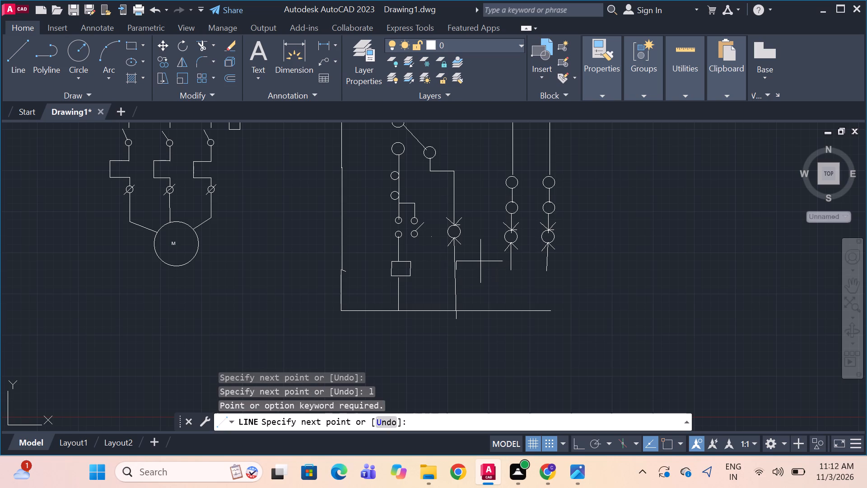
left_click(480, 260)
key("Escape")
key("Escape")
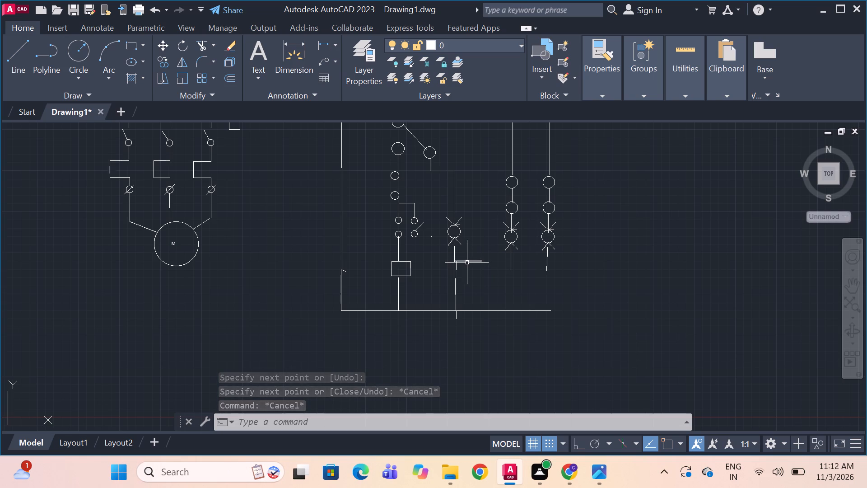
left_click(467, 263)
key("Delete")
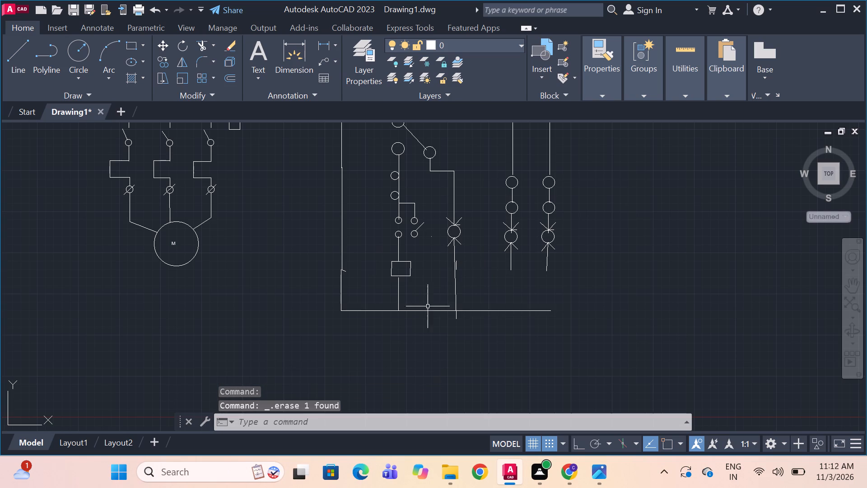
Try to pull the stretched lamp line's lower end back to the bottom line, and erase that lamp line.
left_click(455, 294)
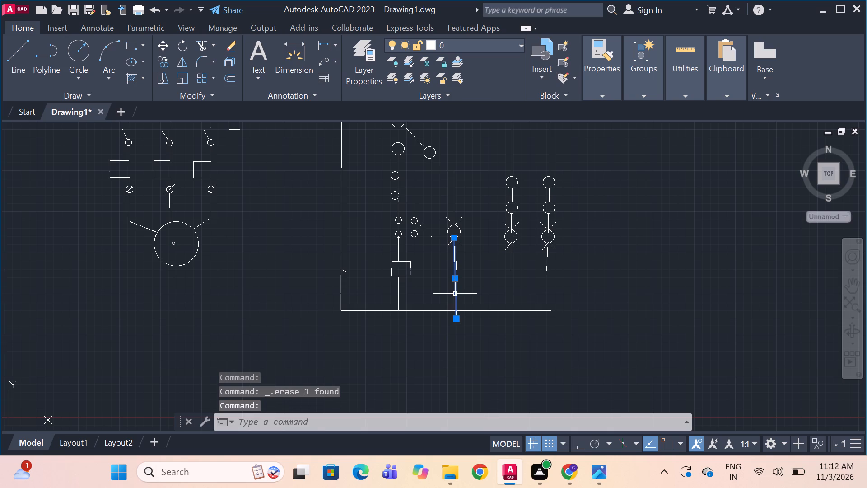
left_click_drag(456, 318, 454, 310)
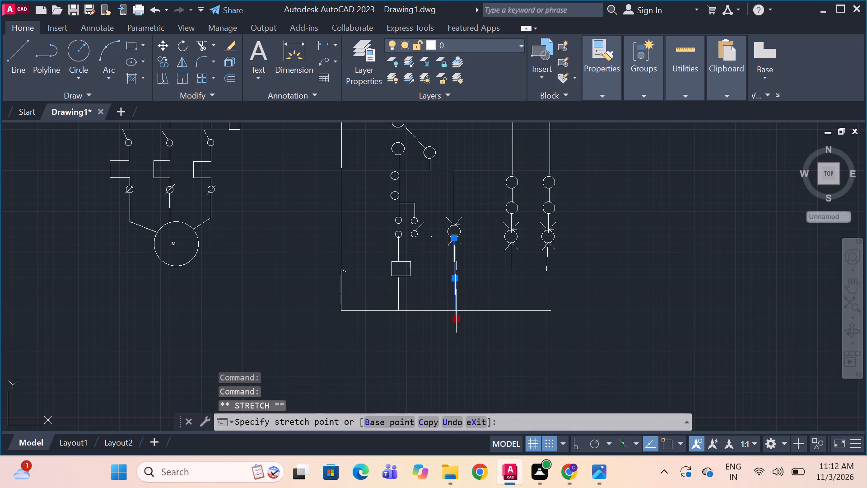
left_click_drag(454, 310, 453, 309)
left_click(453, 310)
key("space")
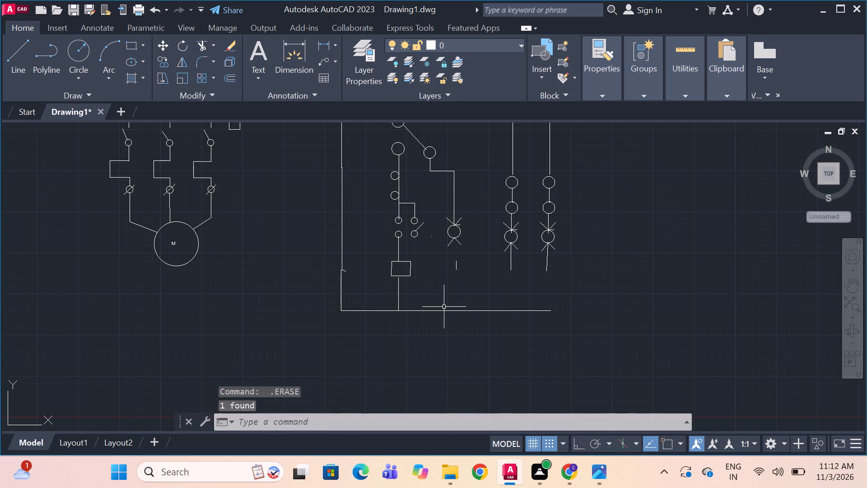
Erase the short leftover vertical segment under the lamp nearest the coil.
left_click(456, 264)
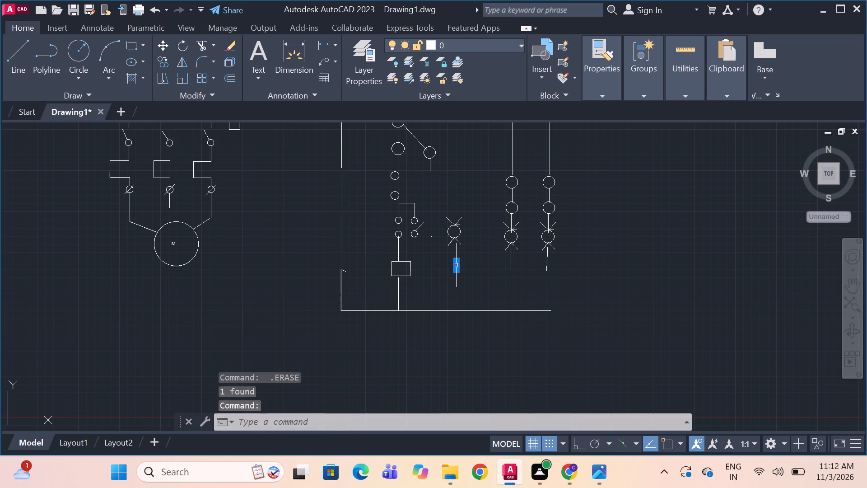
key("Delete")
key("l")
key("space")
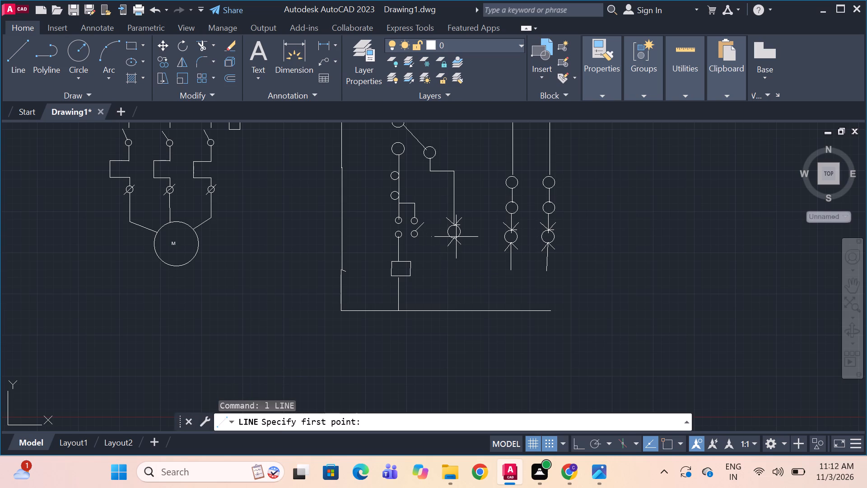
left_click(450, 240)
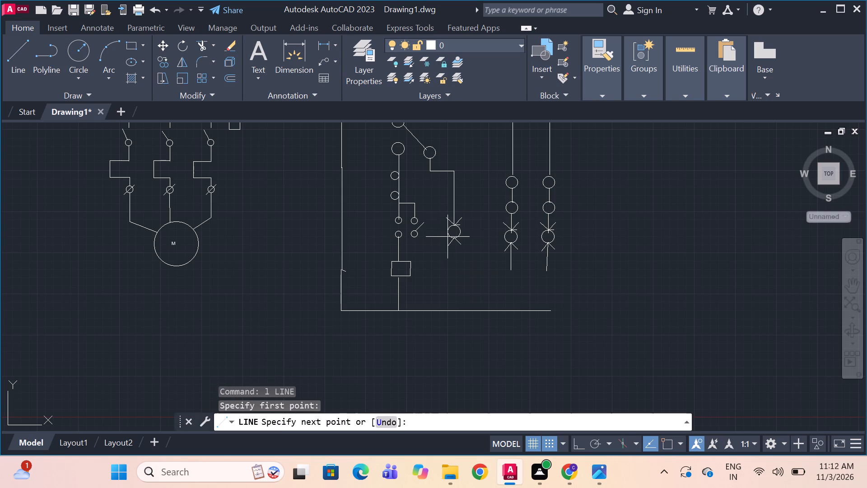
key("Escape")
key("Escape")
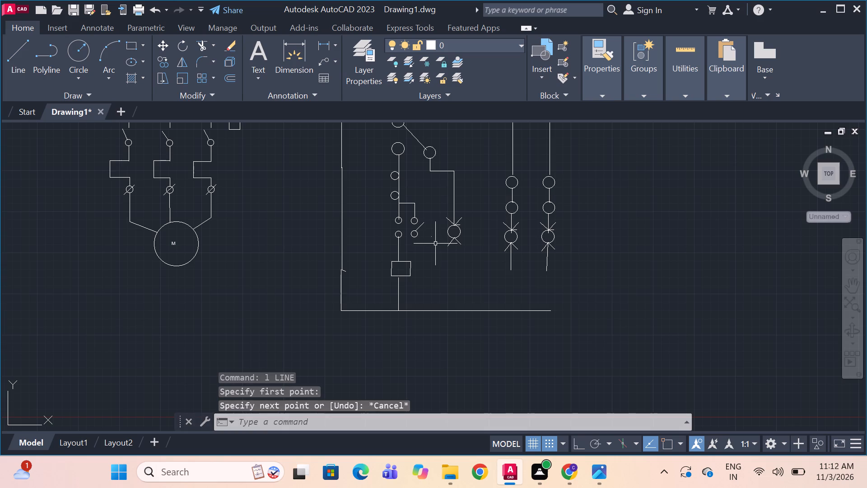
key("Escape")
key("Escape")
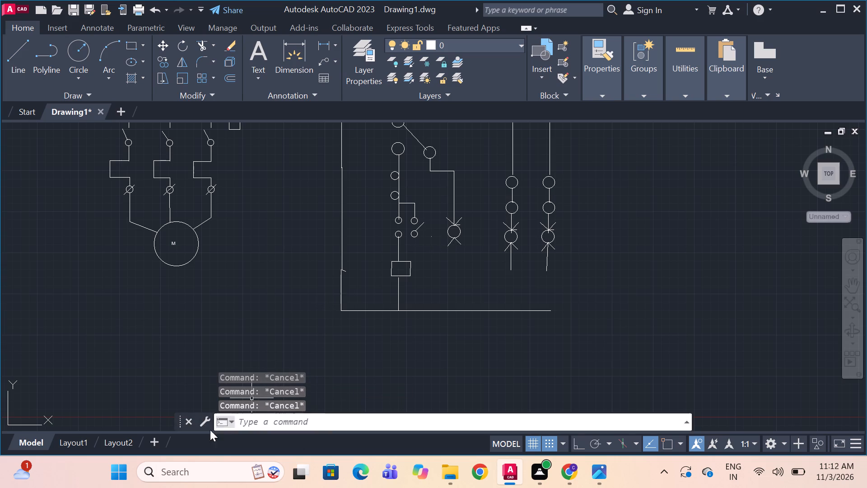
Draw a vertical line from the circuit's bottom line up to the bottom of the lamp nearest the coil.
key("l")
key("space")
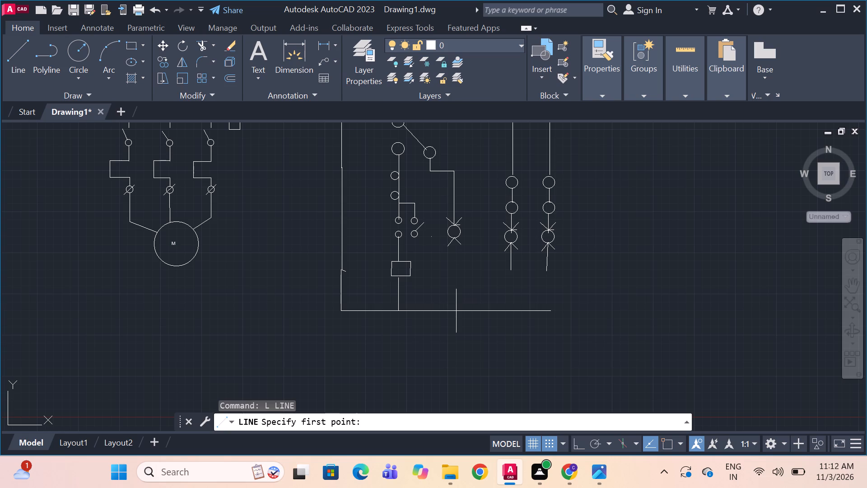
left_click_drag(452, 309, 452, 245)
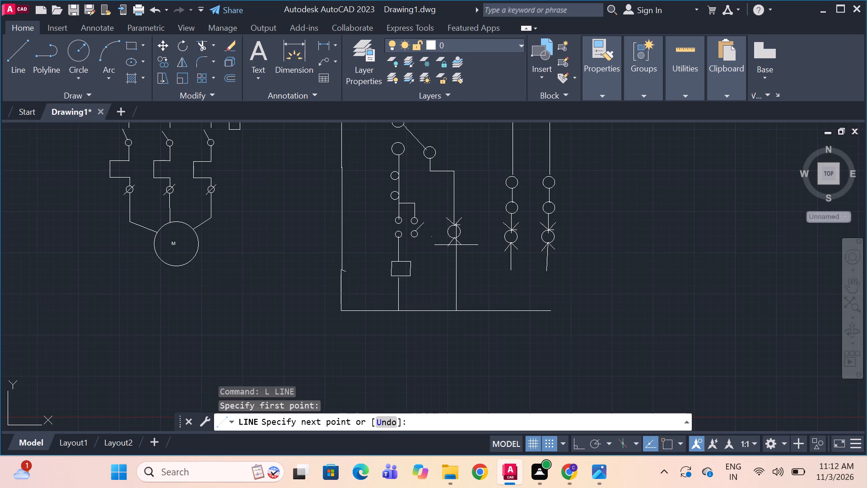
left_click_drag(452, 245, 452, 238)
left_click_drag(452, 238, 455, 238)
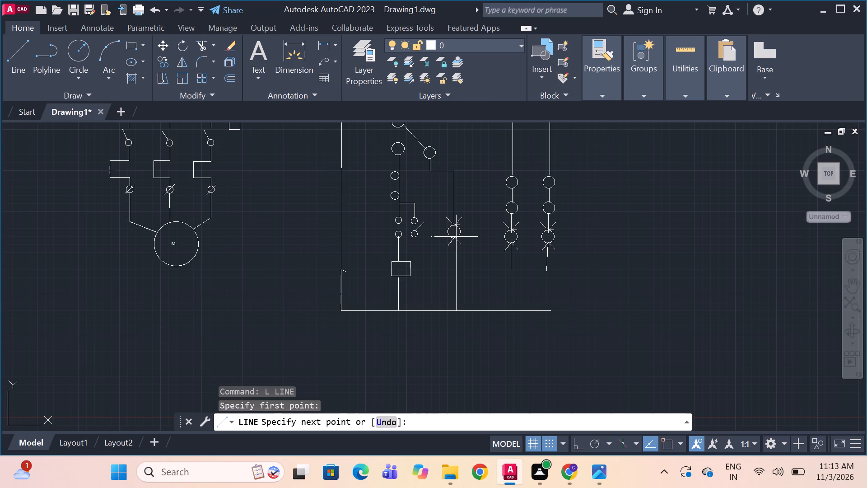
left_click(454, 238)
key("space")
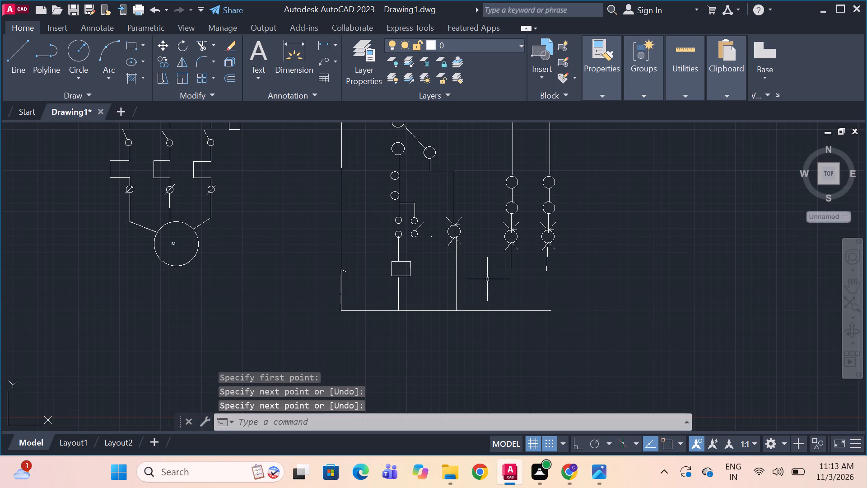
Stretch the lower end of the line under the middle lamp down to the bottom line.
left_click(510, 261)
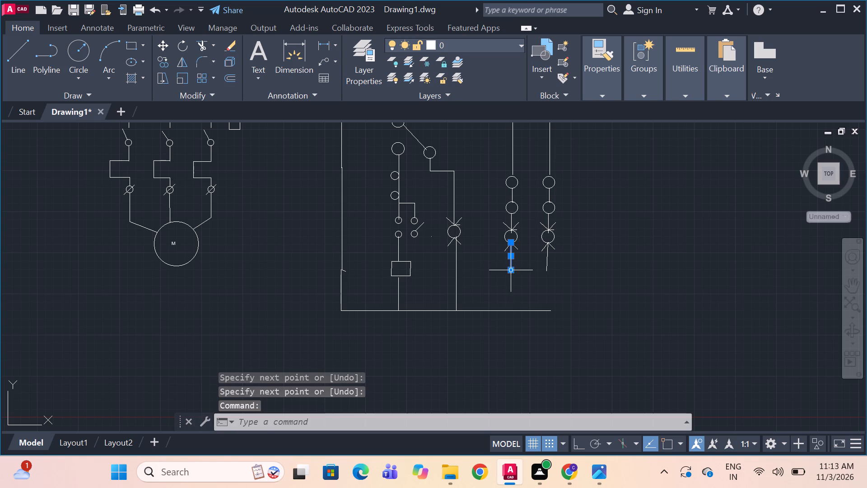
left_click_drag(512, 268, 512, 295)
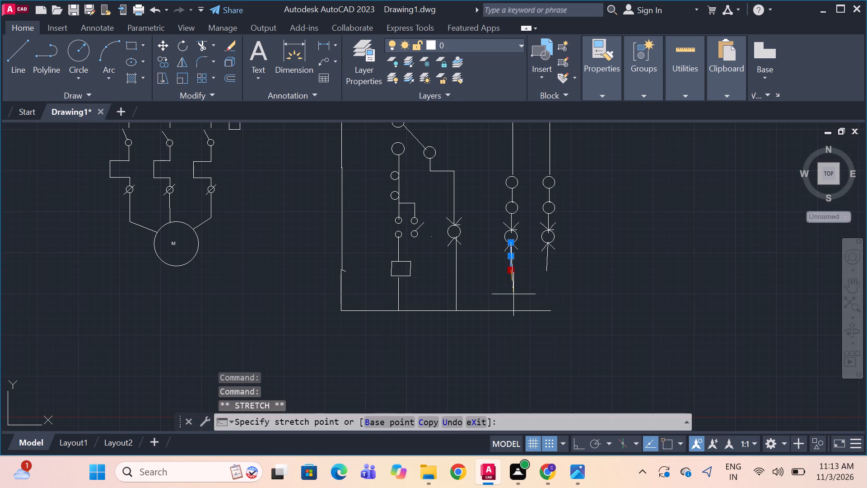
left_click_drag(512, 295, 510, 309)
left_click(510, 309)
Draw a short line under the lamp farthest from the coil and stretch its lower end down to the bottom line.
key("space")
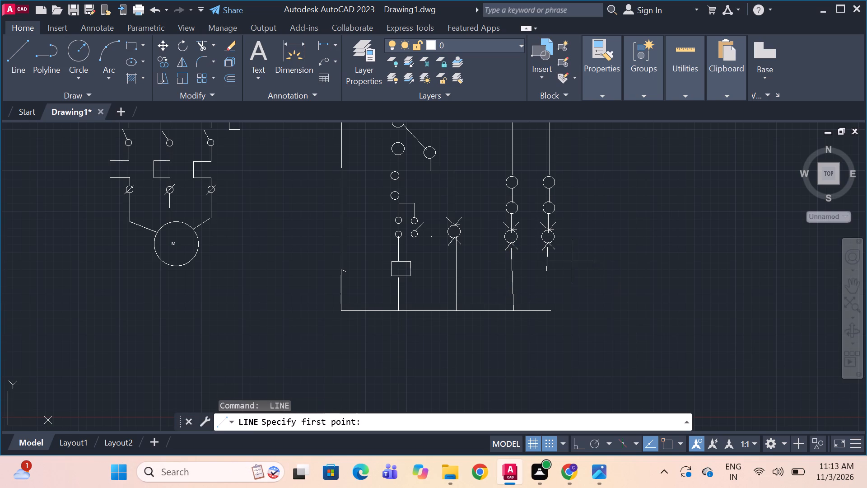
left_click(549, 257)
left_click(549, 263)
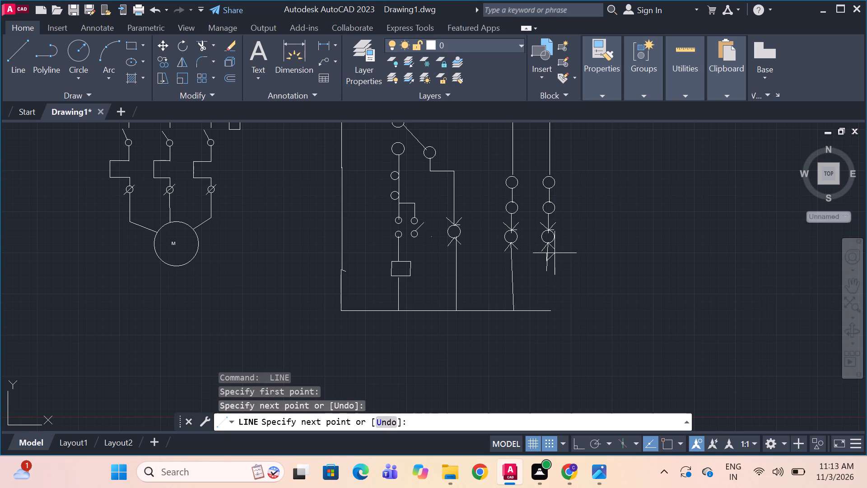
key("Escape")
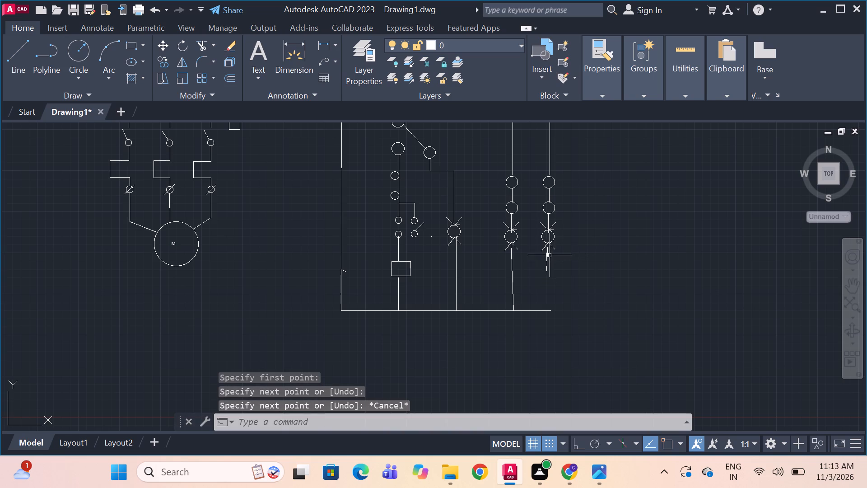
key("Escape")
left_click(547, 260)
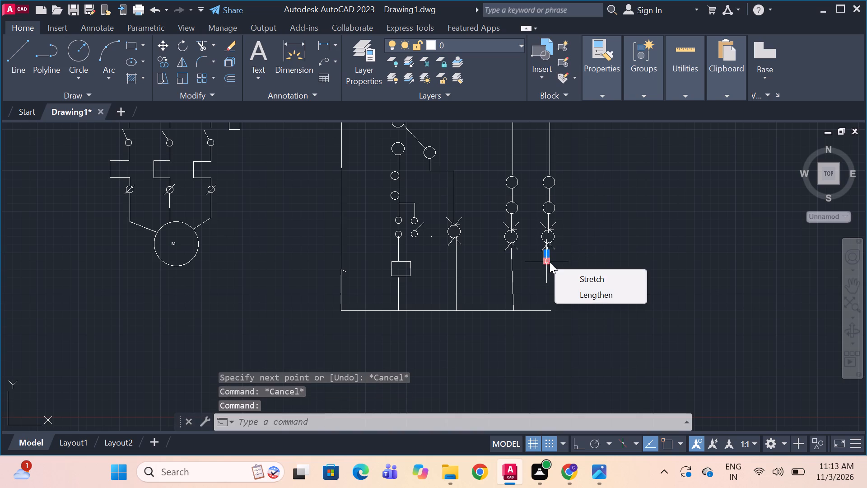
left_click_drag(547, 260, 548, 279)
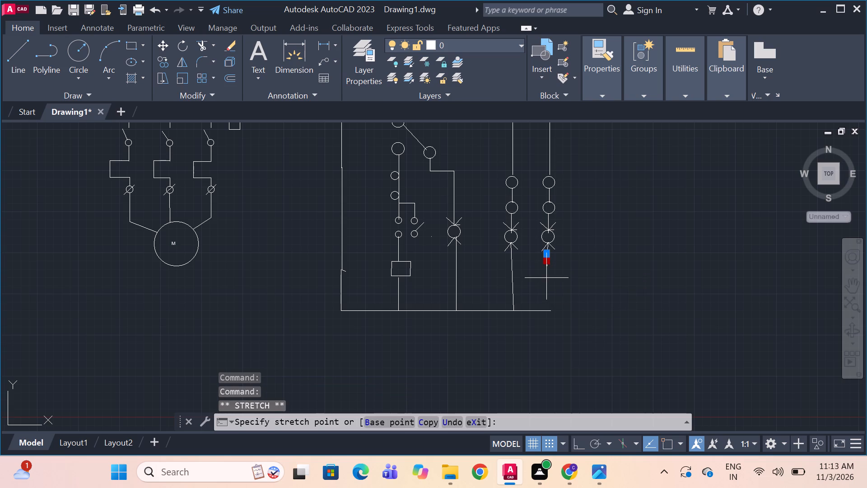
left_click_drag(548, 279, 548, 308)
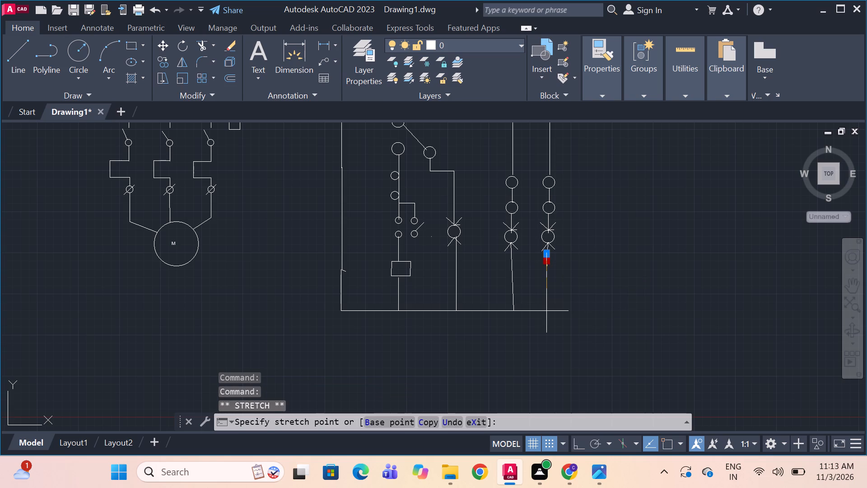
left_click_drag(548, 308, 548, 309)
left_click(548, 309)
key("space")
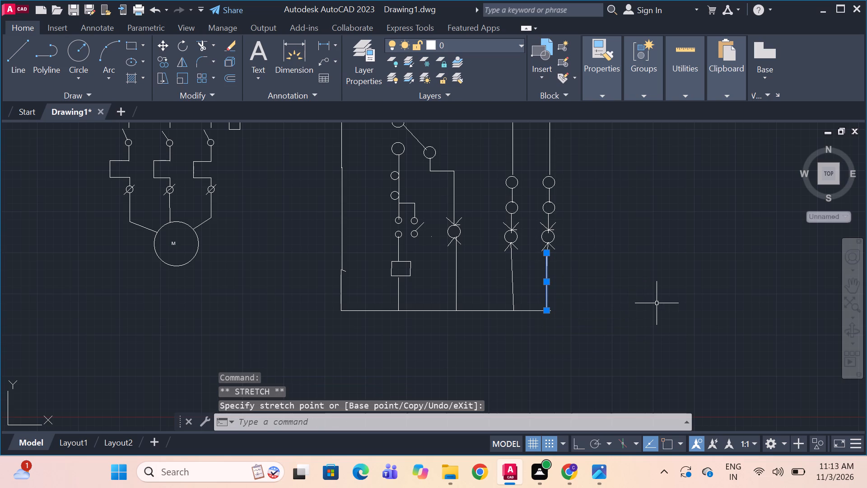
Compare the whole drawn circuit with the DOL starter reference image in Photos, and return to AutoCAD.
middle_click_drag(648, 296, 666, 324)
scroll(656, 298, "down", 1)
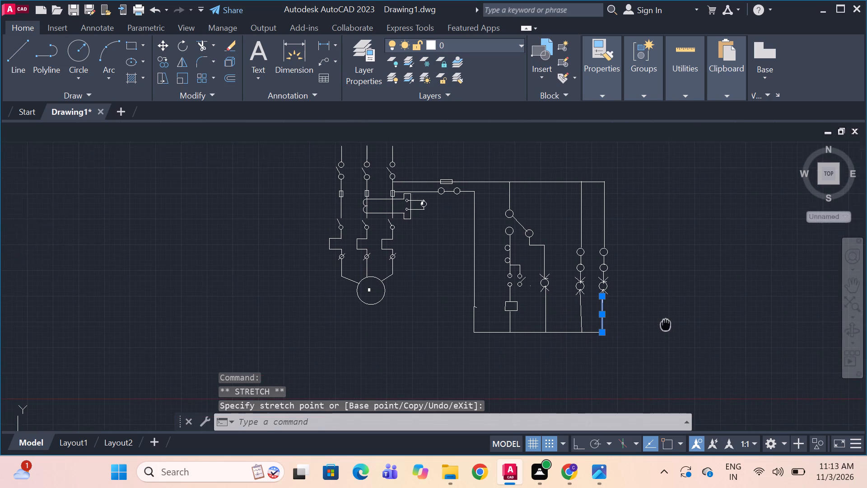
middle_click_drag(666, 324, 666, 326)
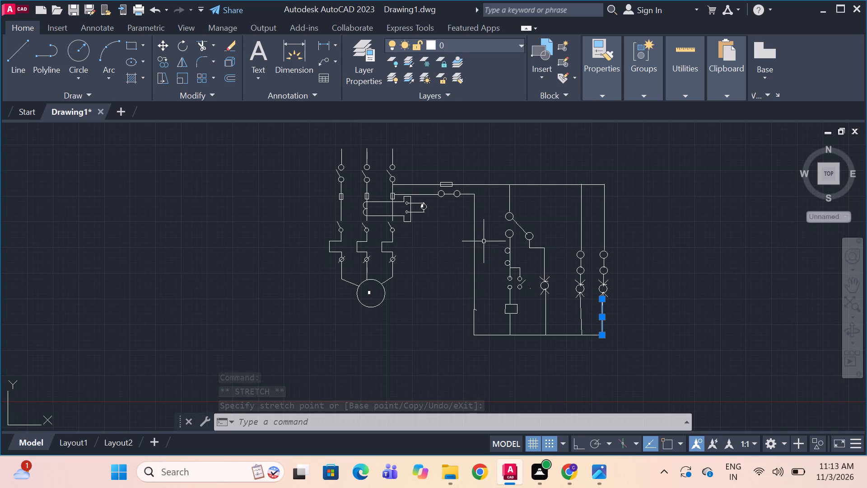
key("alt+Tab")
key("alt+Tab")
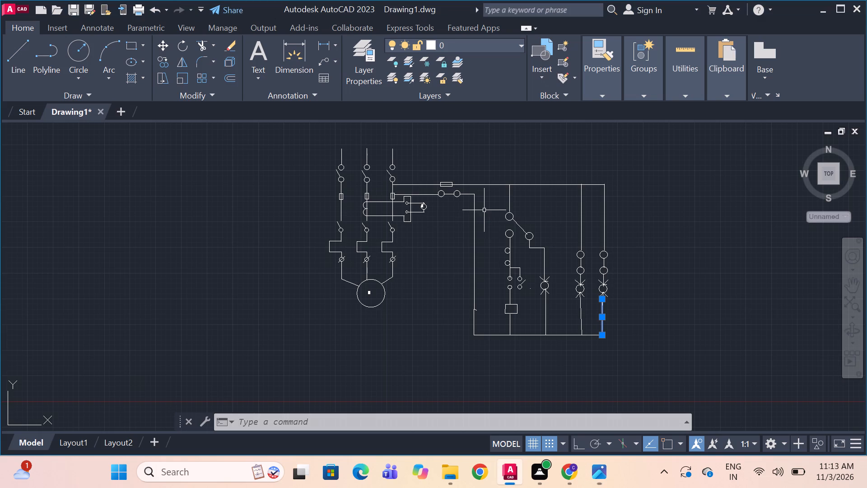
key("alt+Tab")
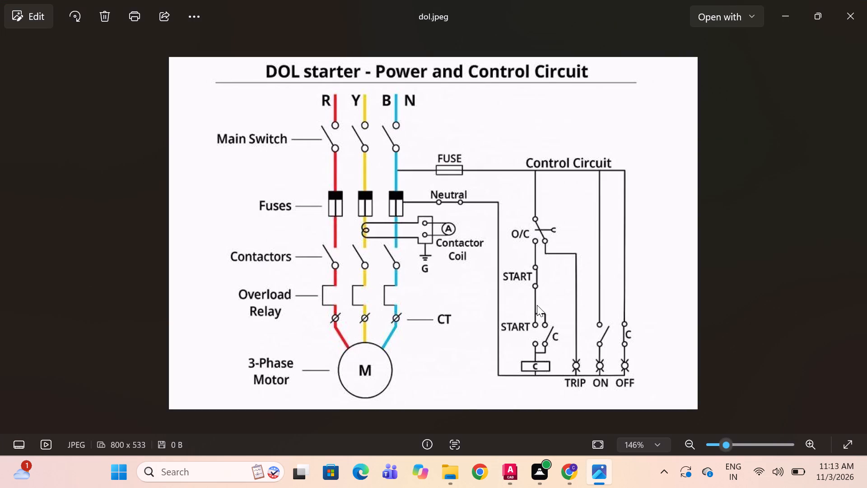
key("alt+Tab")
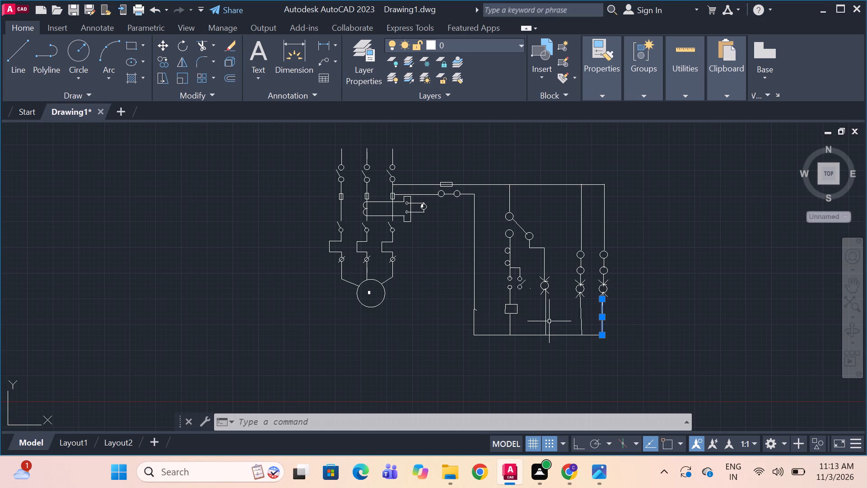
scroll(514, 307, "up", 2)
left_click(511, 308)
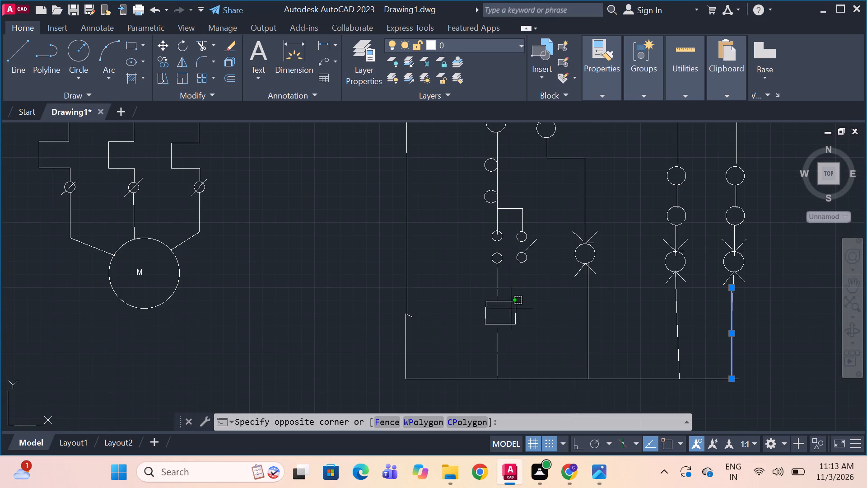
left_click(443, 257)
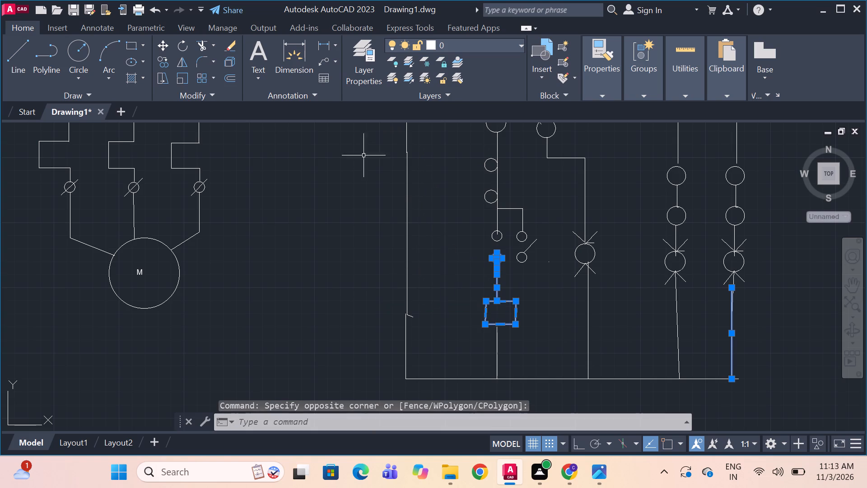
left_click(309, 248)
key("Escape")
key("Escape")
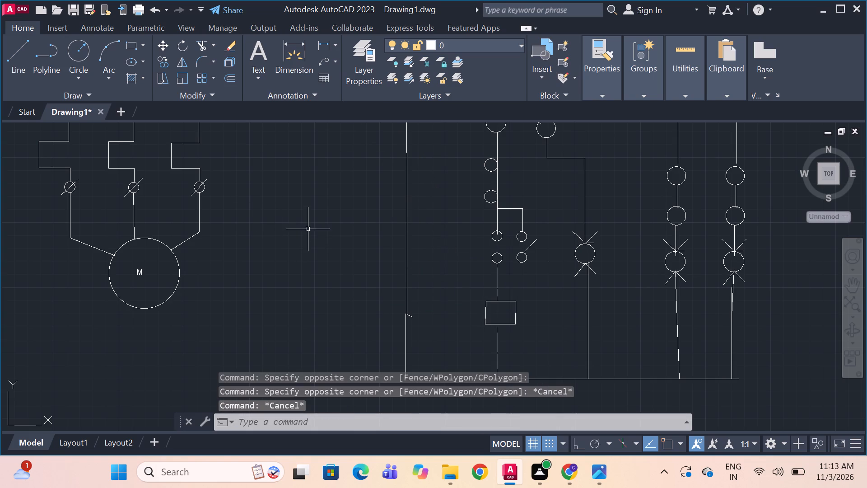
Add the multiline text "c" inside the coil rectangle, matching the reference image.
left_click(261, 49)
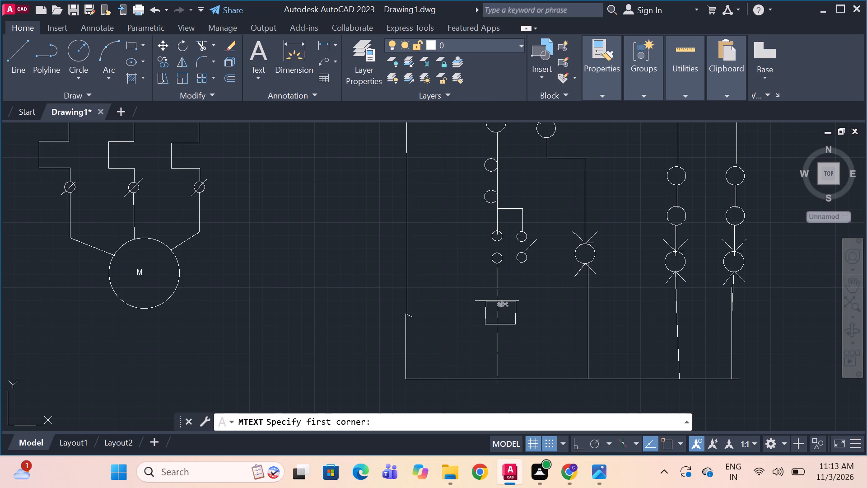
left_click(492, 308)
left_click(495, 307)
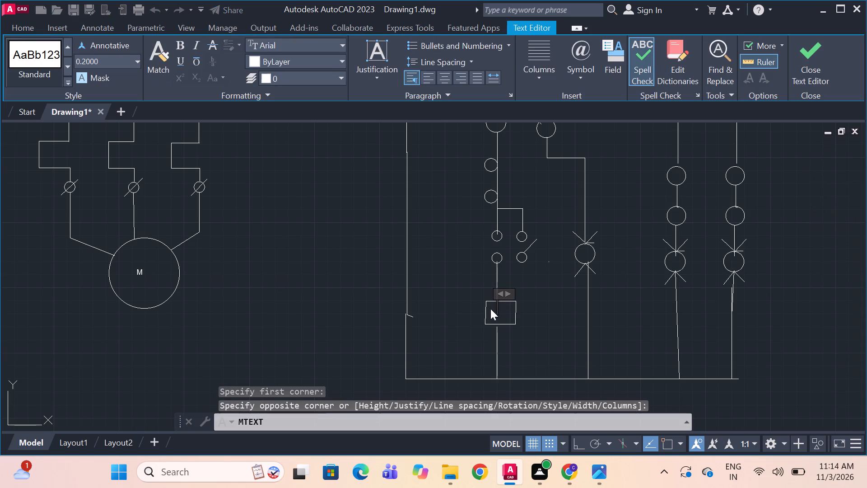
key("alt+Tab")
key("alt+Tab")
key("c")
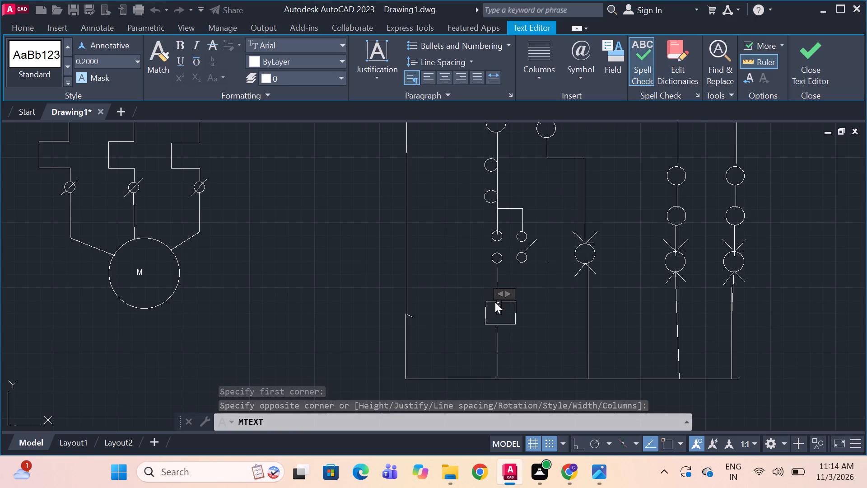
key("space")
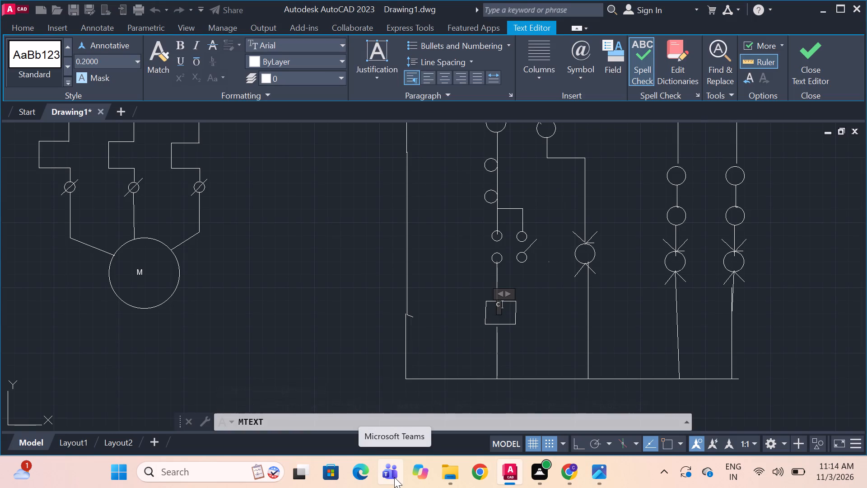
key("space")
left_click(394, 487)
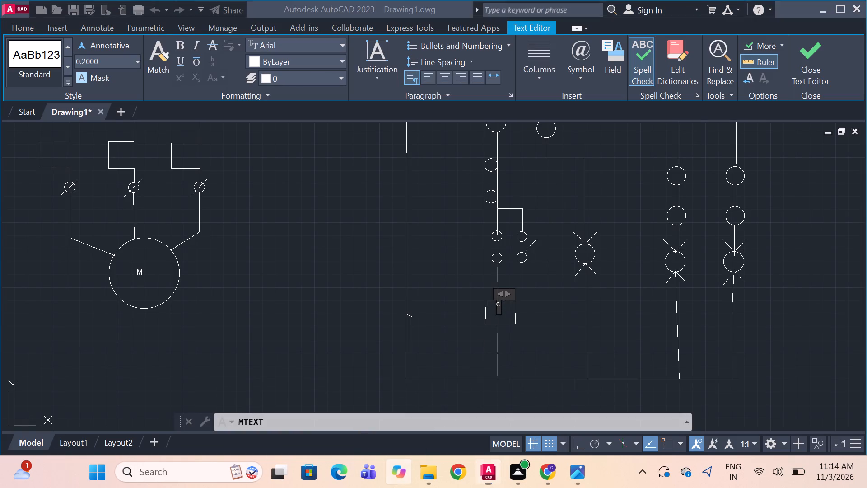
key("alt+Tab")
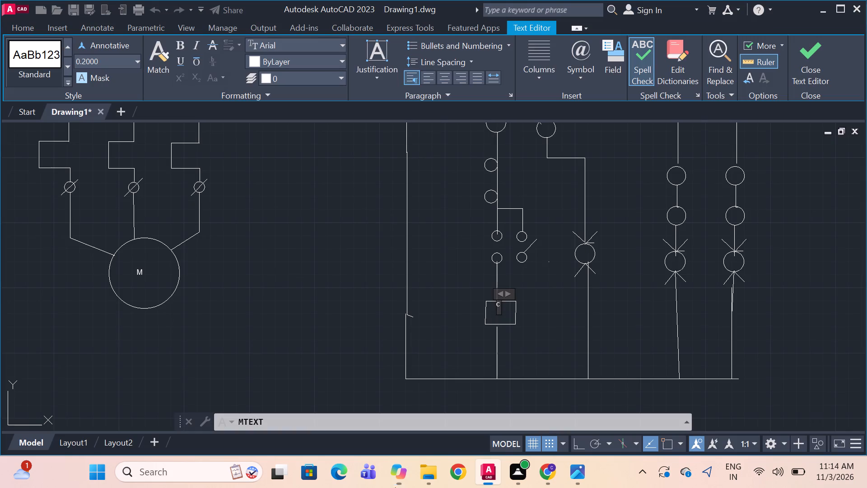
left_click(495, 311)
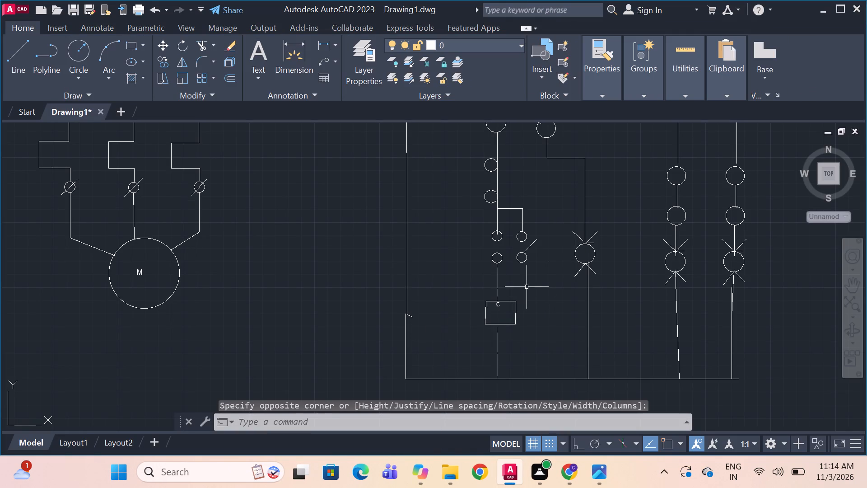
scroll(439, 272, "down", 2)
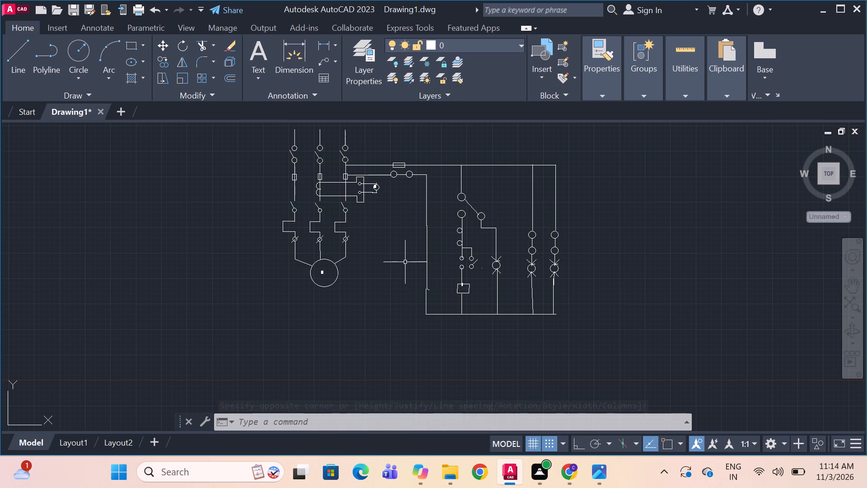
Switch to the open Copilot window, close it, and return to AutoCAD.
key("alt+Tab")
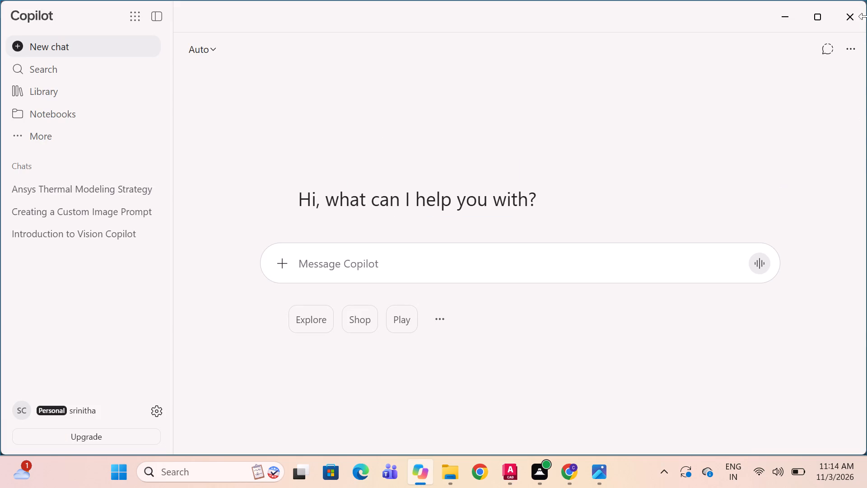
left_click(845, 7)
key("alt+Tab")
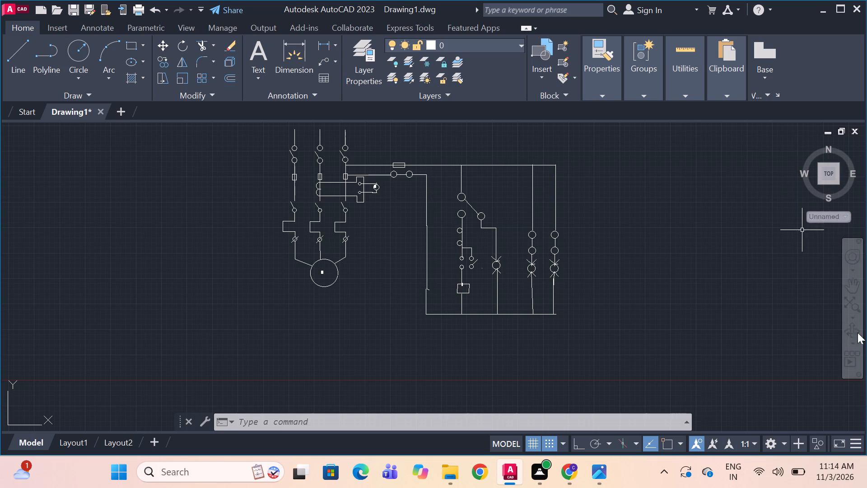
Save the drawing as "dol starter" in the Documents folder, in AutoCAD 2018 Drawing format.
left_click(89, 13)
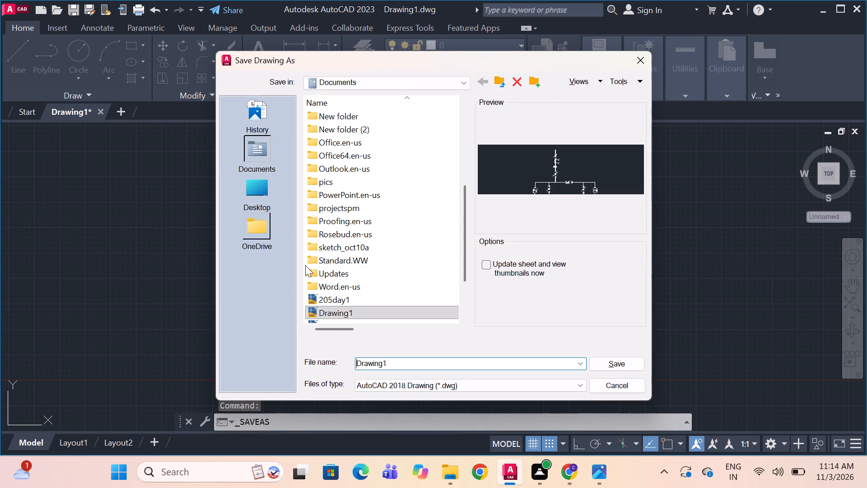
left_click(400, 363)
key("BackSpace")
key("BackSpace")
key("BackSpace")
key("BackSpace")
key("BackSpace")
key("BackSpace")
key("BackSpace")
key("BackSpace")
key("BackSpace")
key("BackSpace")
key("BackSpace")
key("BackSpace")
key("BackSpace")
key("BackSpace")
key("BackSpace")
key("BackSpace")
key("BackSpace")
key("BackSpace")
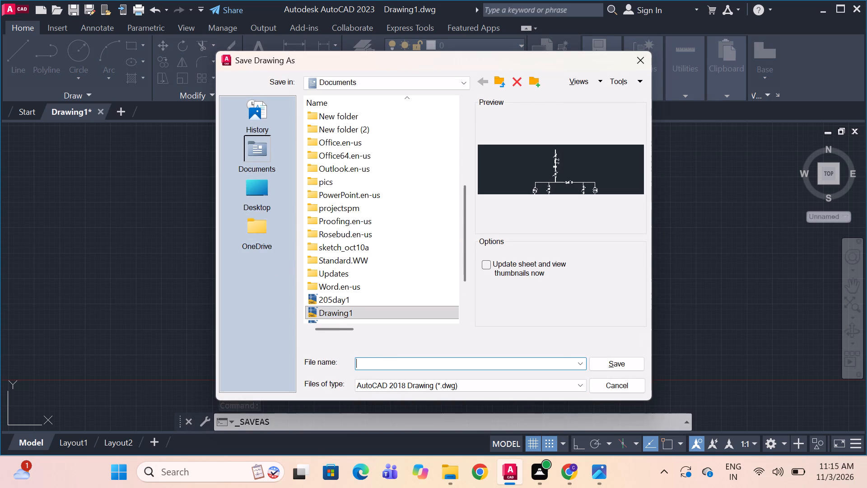
type("dol starter")
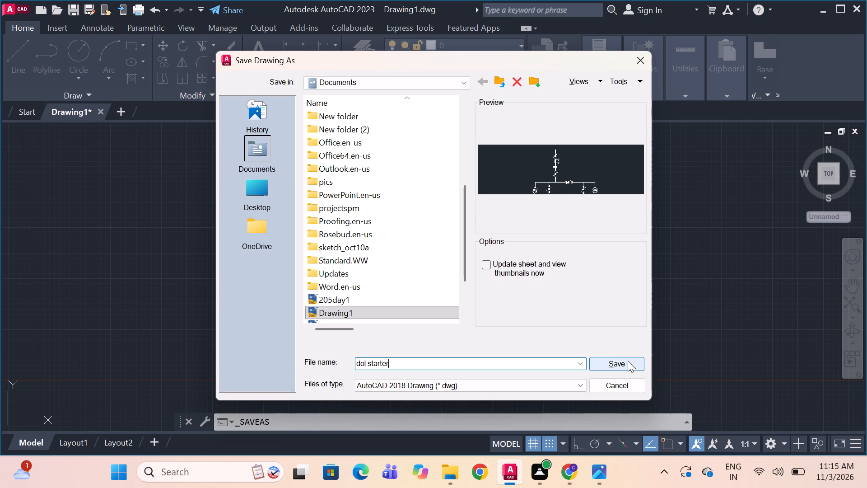
left_click(628, 361)
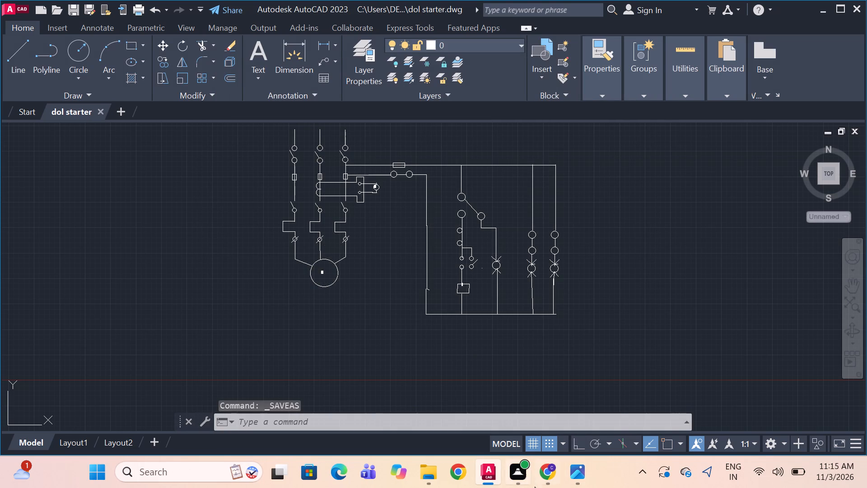
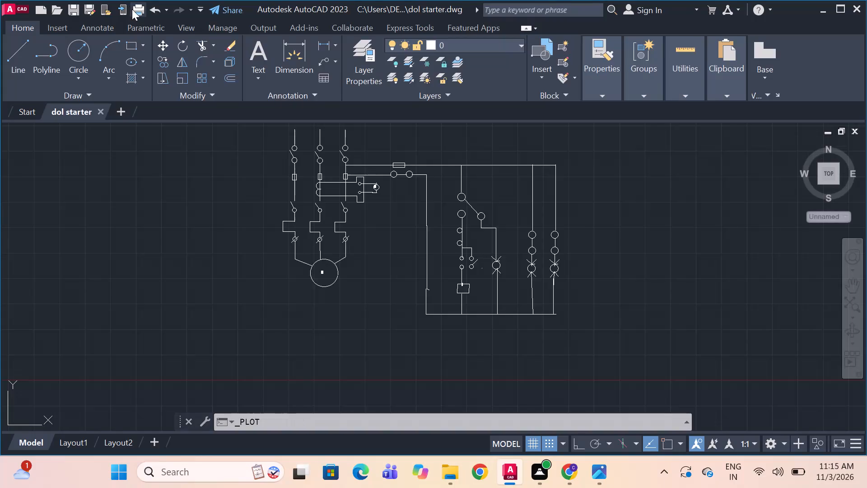
Plot the drawing to a PDF with the AutoCAD PDF (Smallest File).pc3 plotter, saving it in Documents under the suggested file name.
left_click(343, 139)
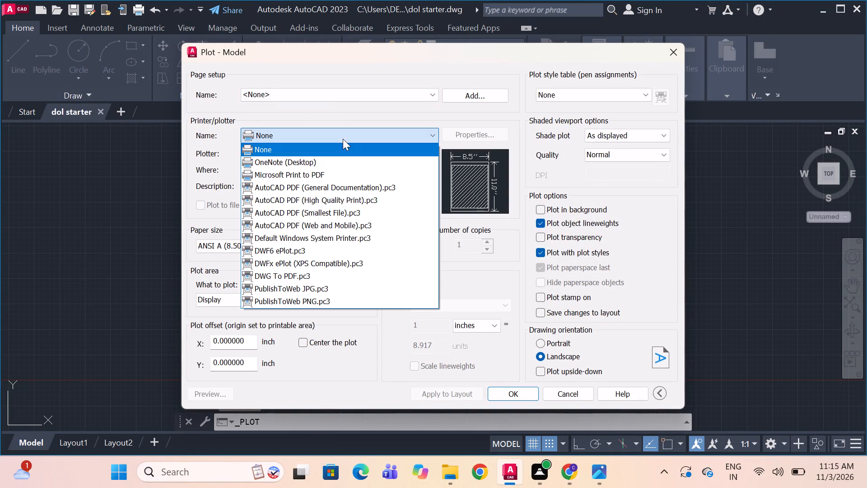
left_click(320, 209)
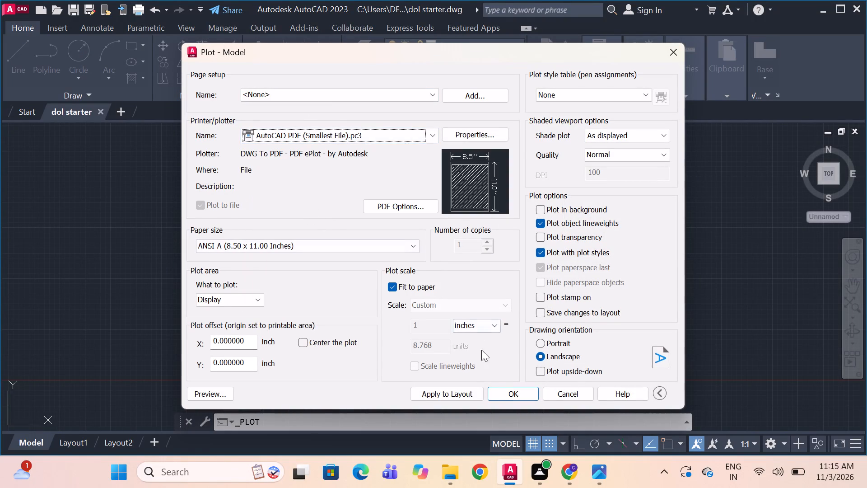
left_click(498, 396)
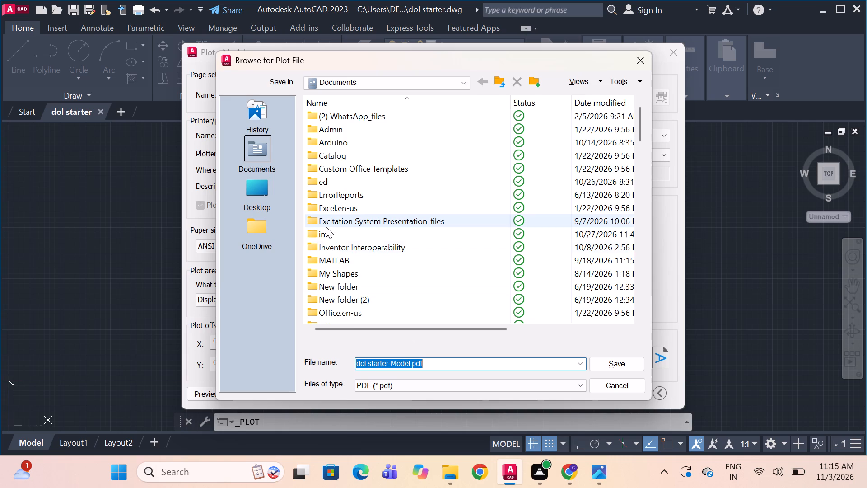
left_click(634, 361)
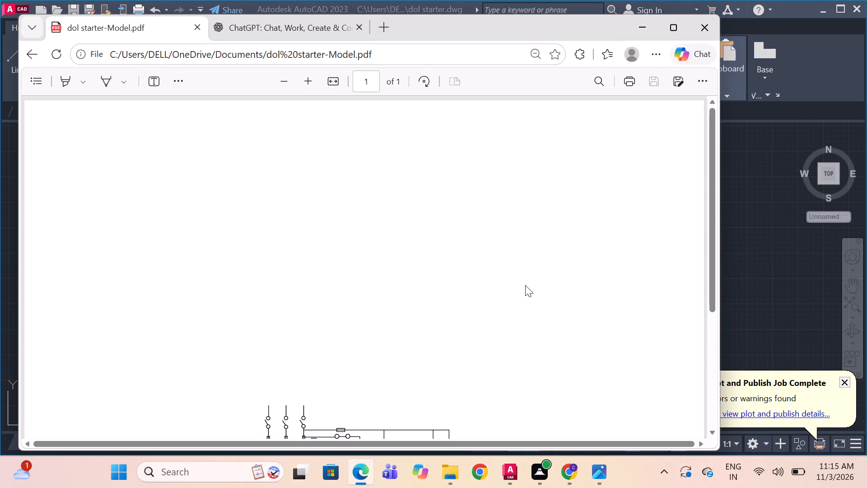
Check the circuit in the plotted PDF in Microsoft Edge, and close the browser window to return to AutoCAD.
middle_click_drag(525, 285, 538, 196)
scroll(419, 324, "down", 4)
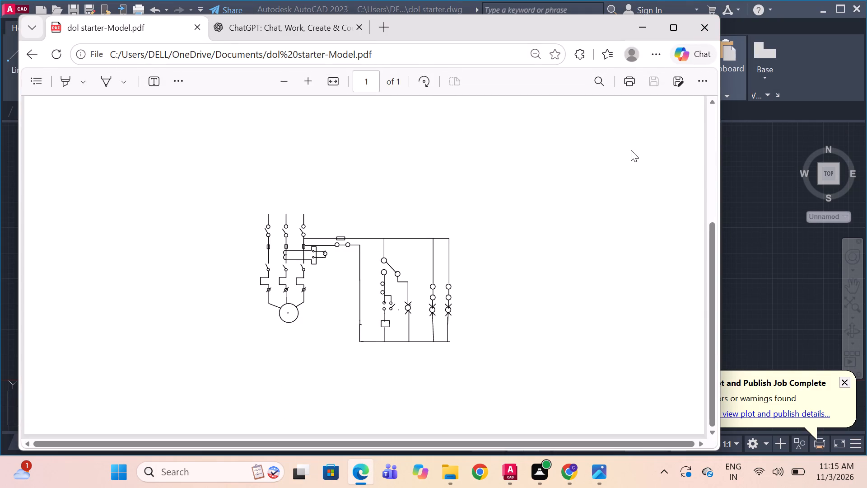
left_click(713, 22)
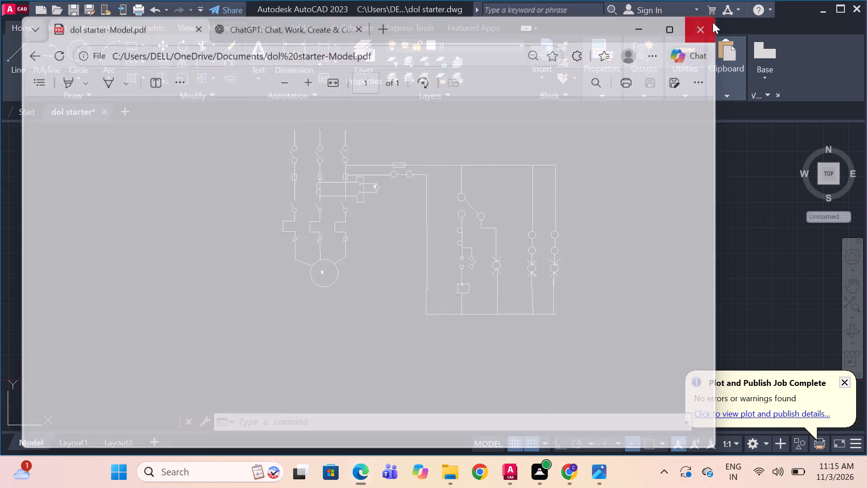